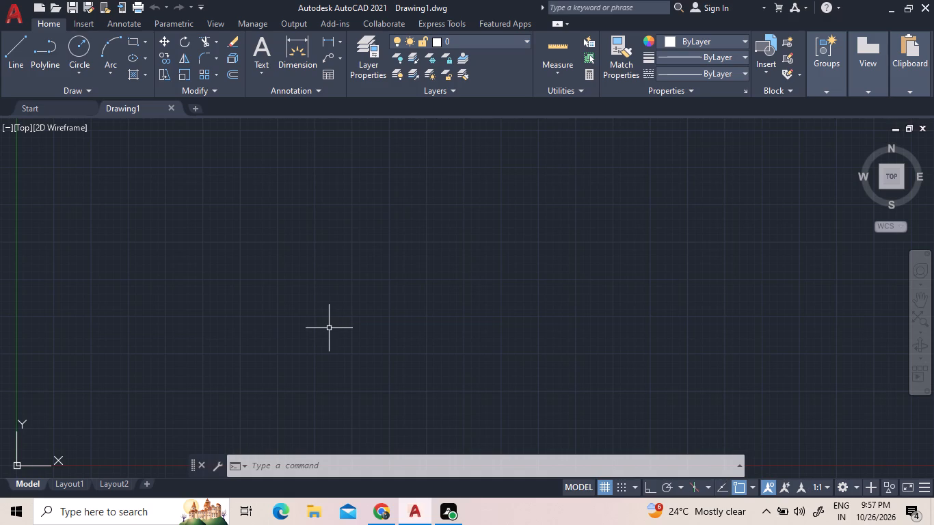
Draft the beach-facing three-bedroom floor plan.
Turn on command log file recording with the LOGFILEON command, issuing it twice.
type("log")
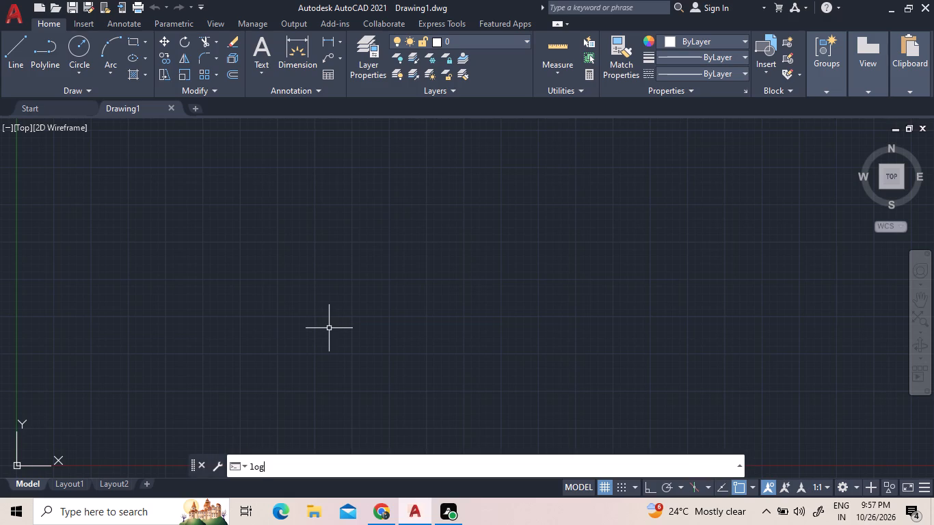
key("Return")
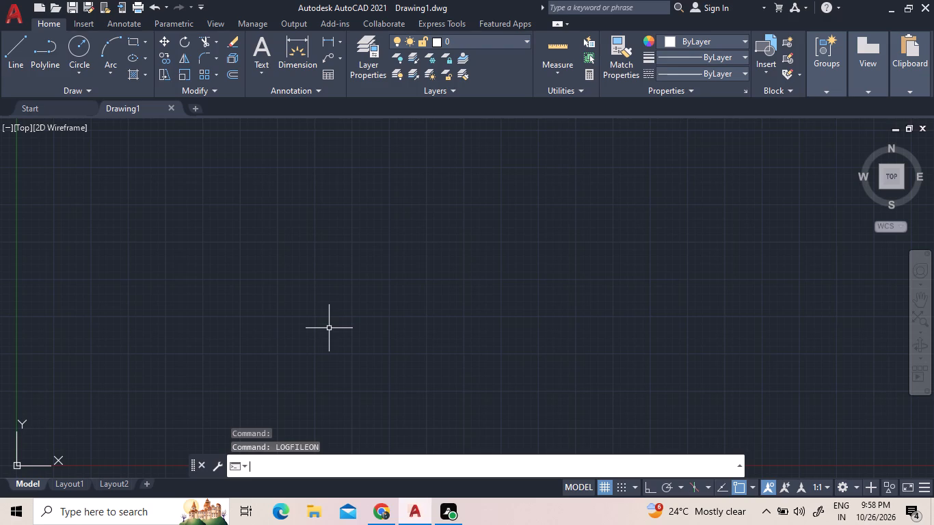
type("log")
key("Return")
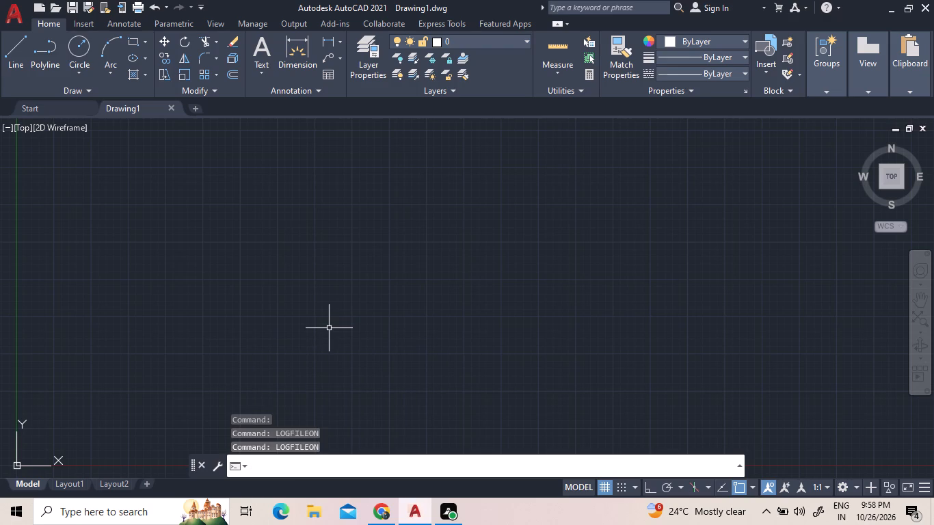
Configure the drawing units with Engineering length type and 0'-0" precision.
type("un")
key("Return")
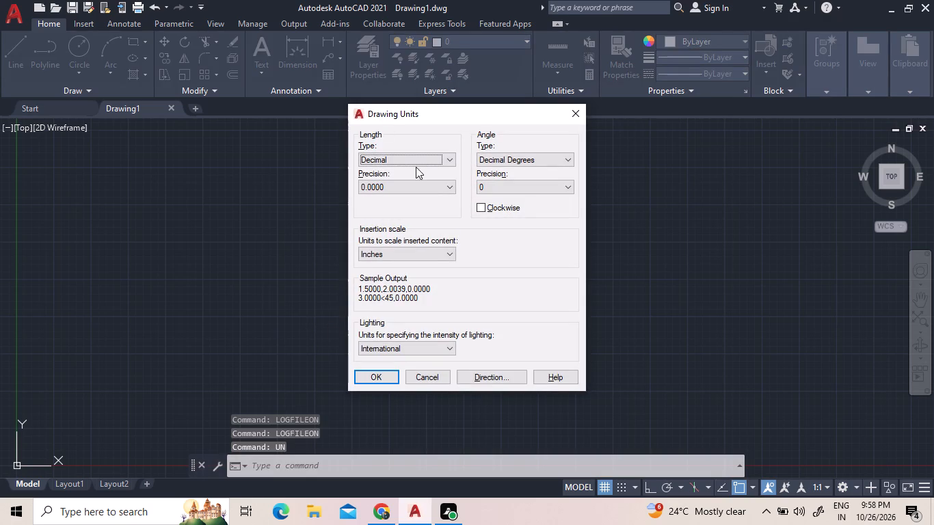
left_click(418, 158)
left_click(413, 191)
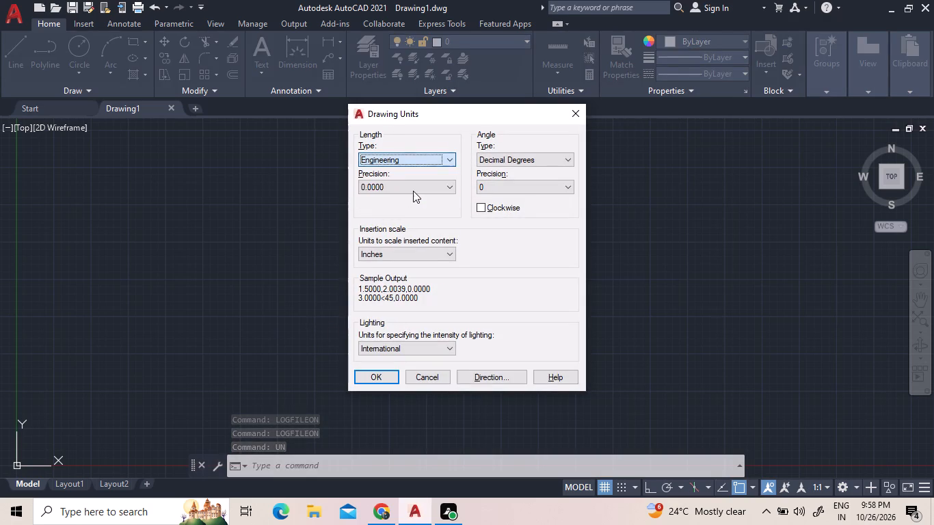
left_click(413, 189)
left_click(410, 196)
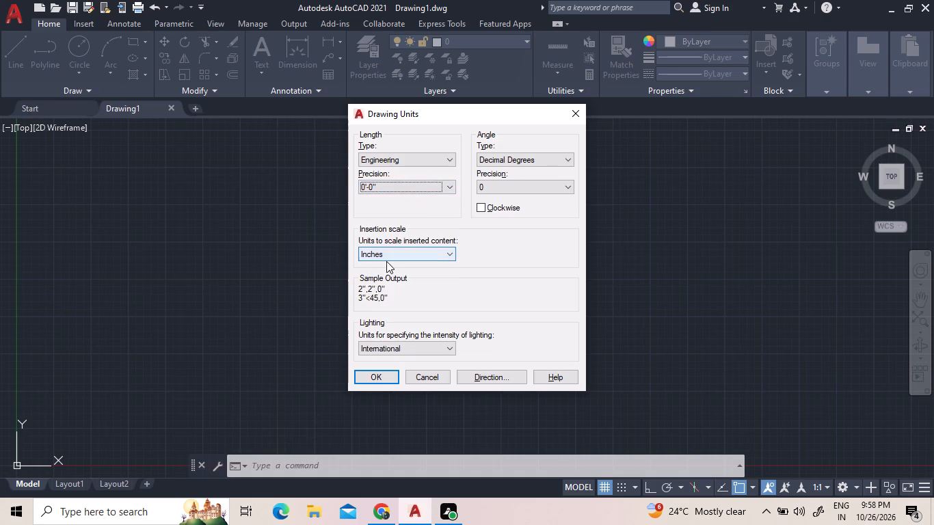
left_click(377, 380)
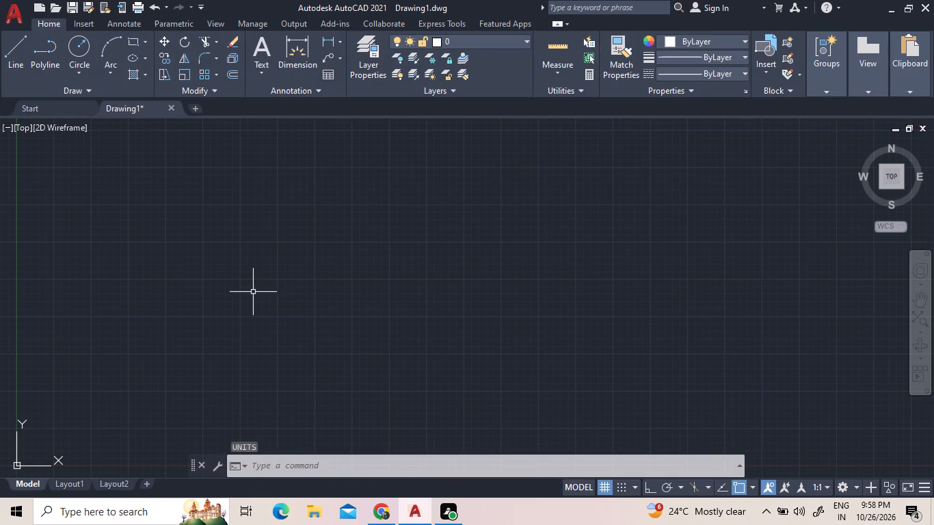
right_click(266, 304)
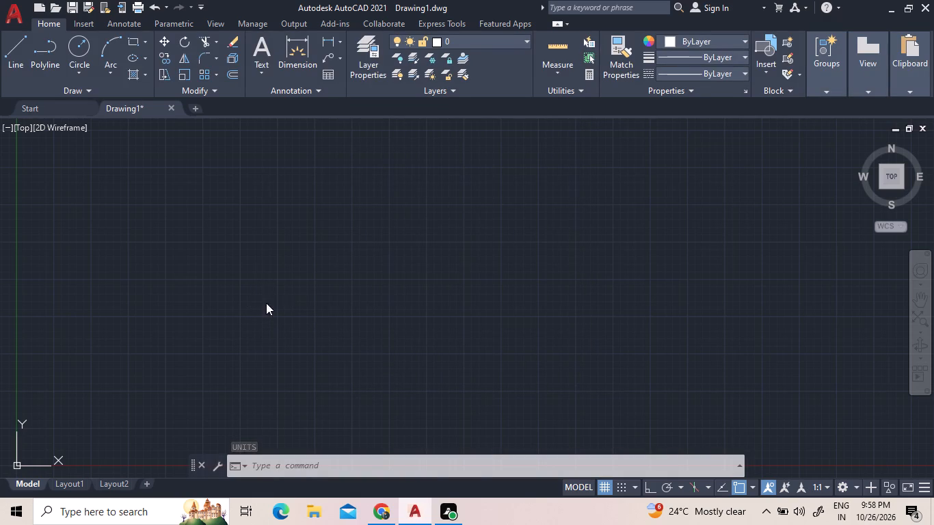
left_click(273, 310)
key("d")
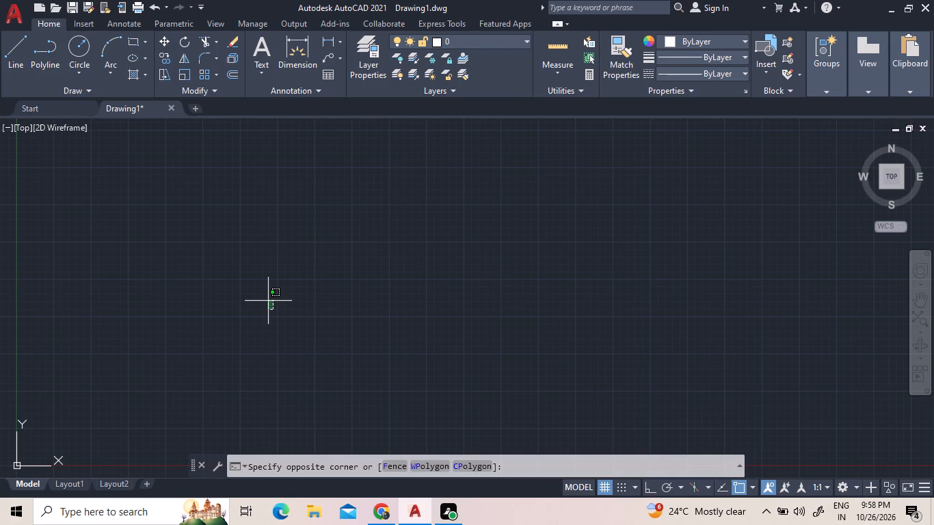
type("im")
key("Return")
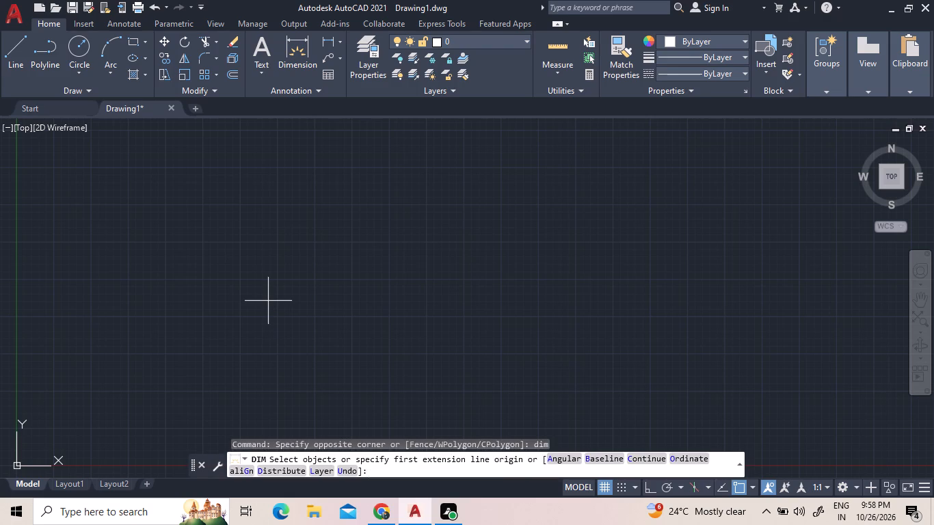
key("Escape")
Modify the Standard dimension style so its primary linear units use Engineering format with 0'-0" precision.
key("d")
key("o")
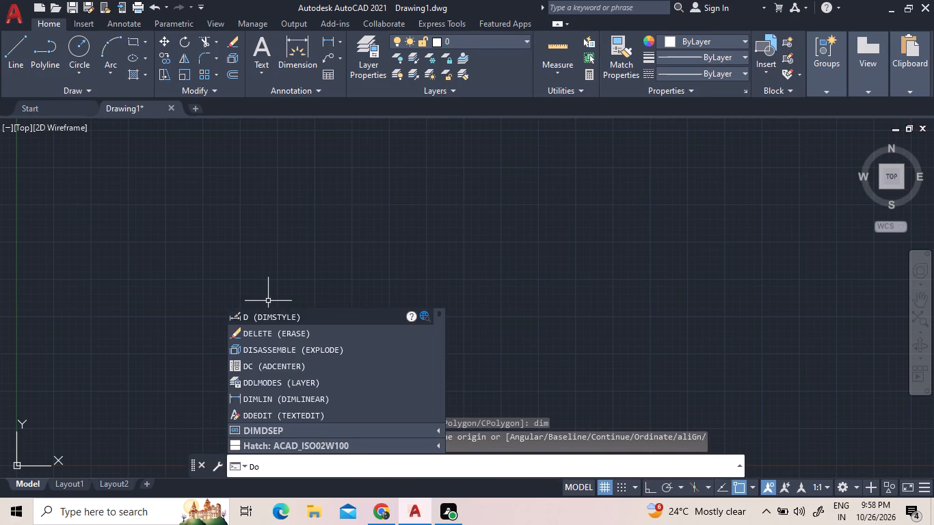
key("BackSpace")
type("im")
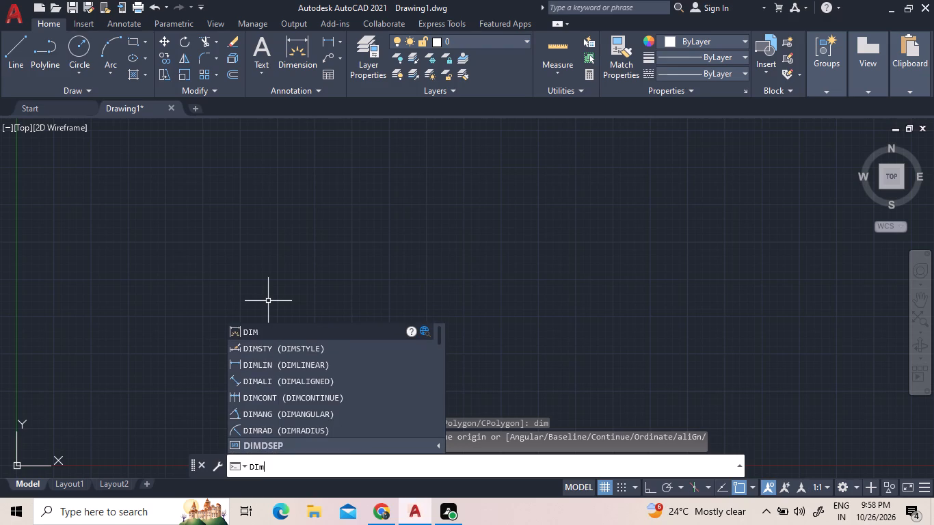
key("s")
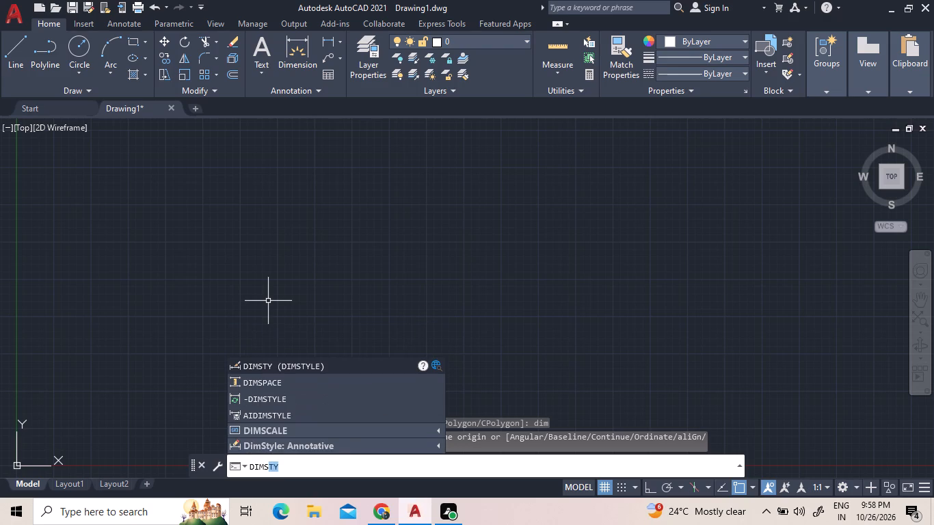
key("Return")
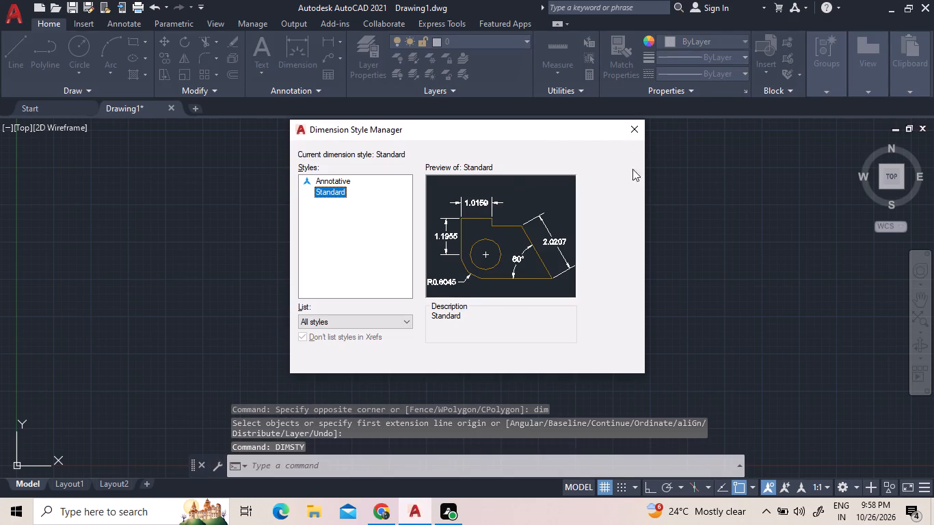
left_click(611, 224)
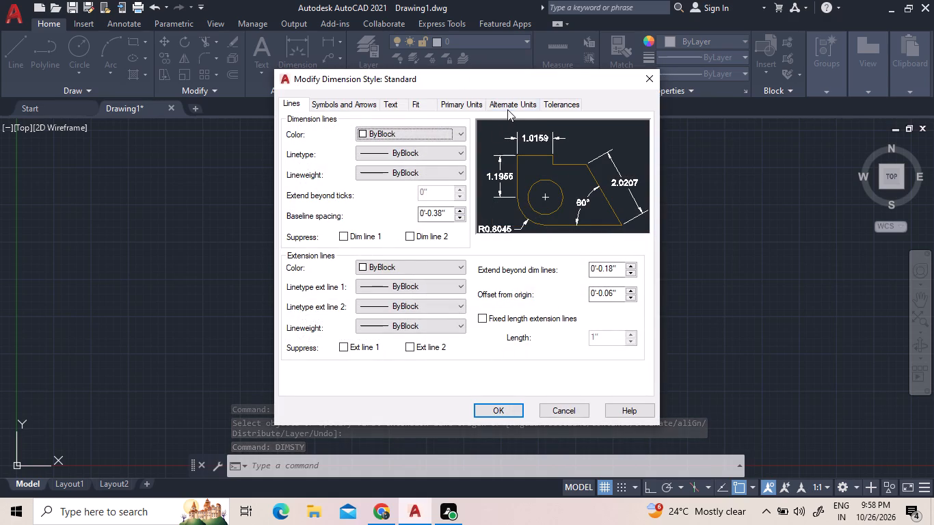
left_click(507, 107)
left_click(457, 102)
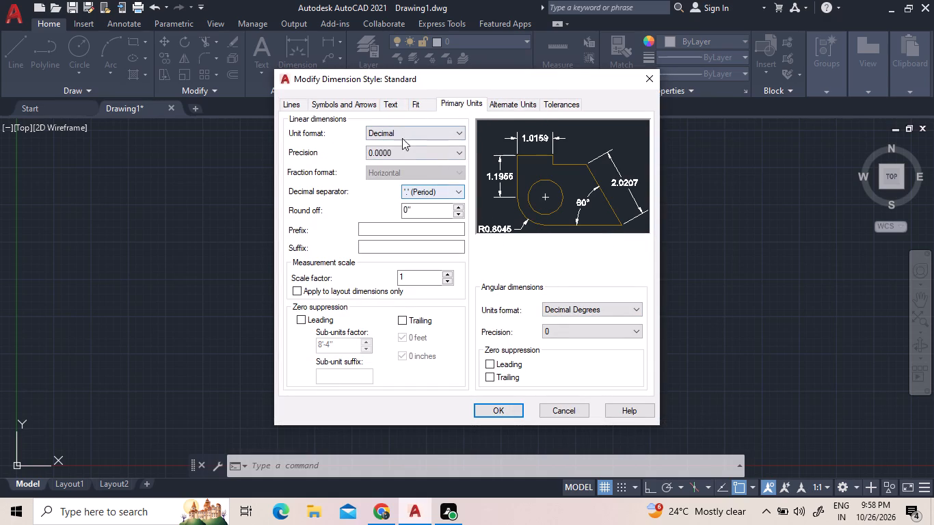
left_click(500, 99)
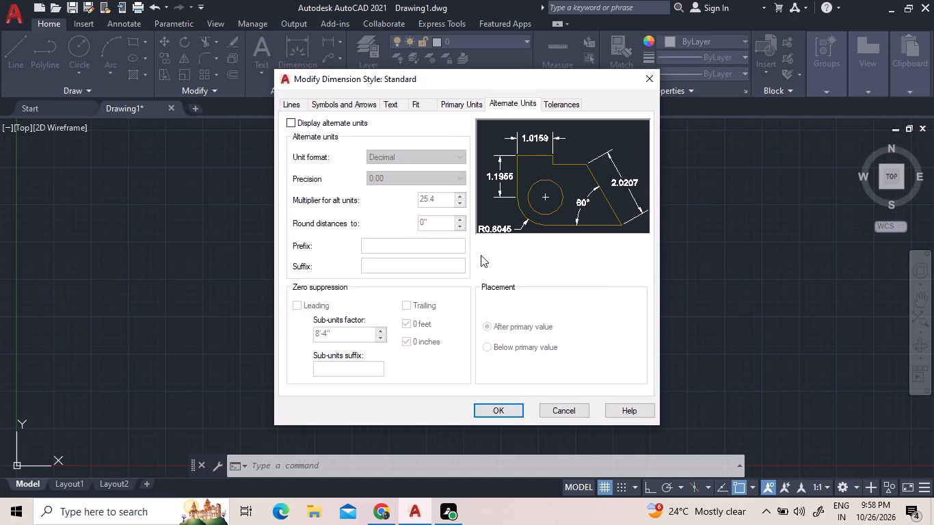
left_click(442, 104)
left_click(443, 135)
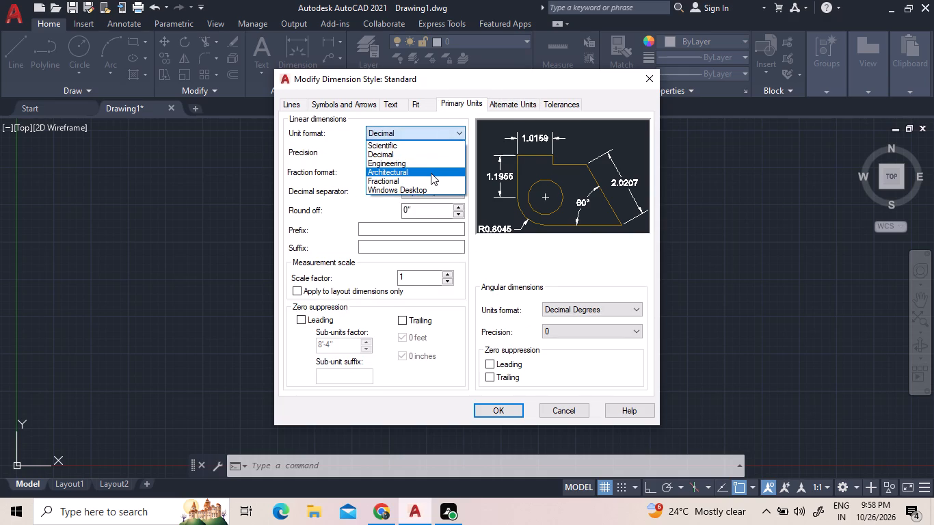
left_click(427, 165)
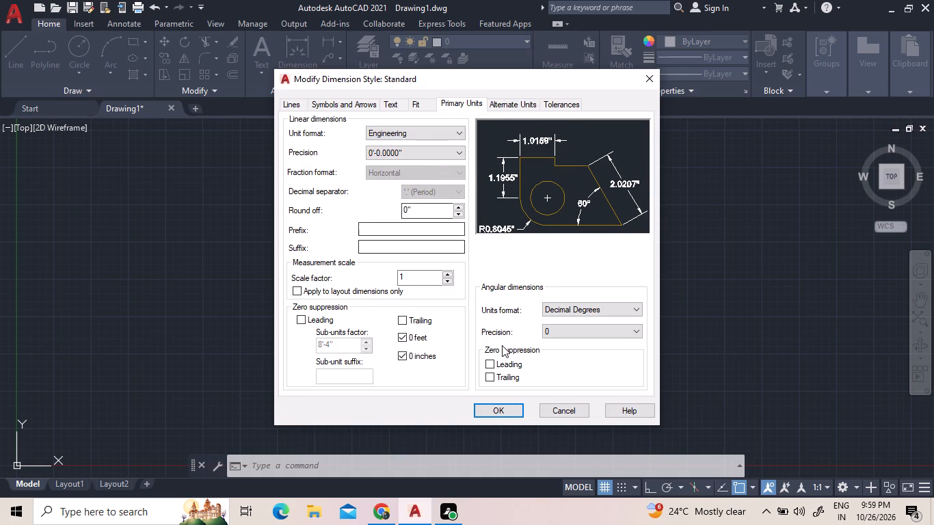
left_click(421, 153)
left_click(421, 168)
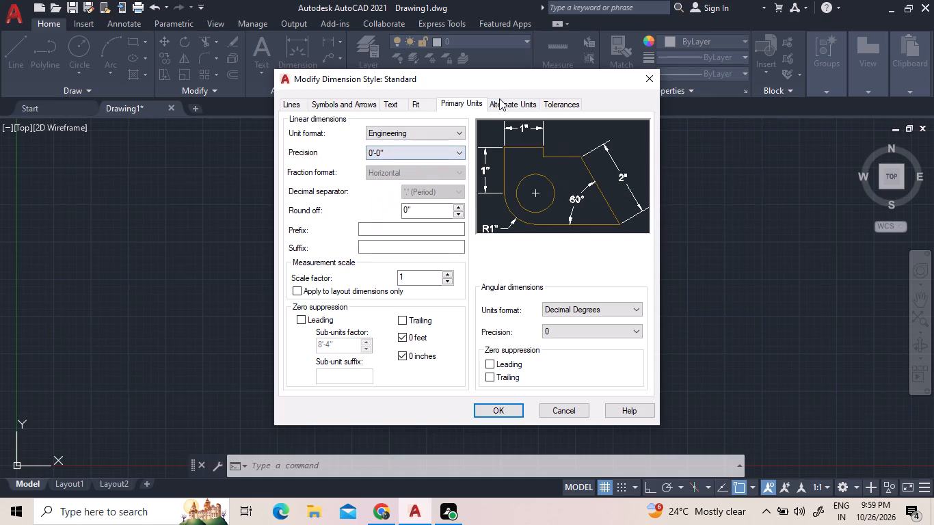
Review the Standard dimension style's alternate units, tolerances, lines, symbols and arrows, and text settings.
left_click(523, 107)
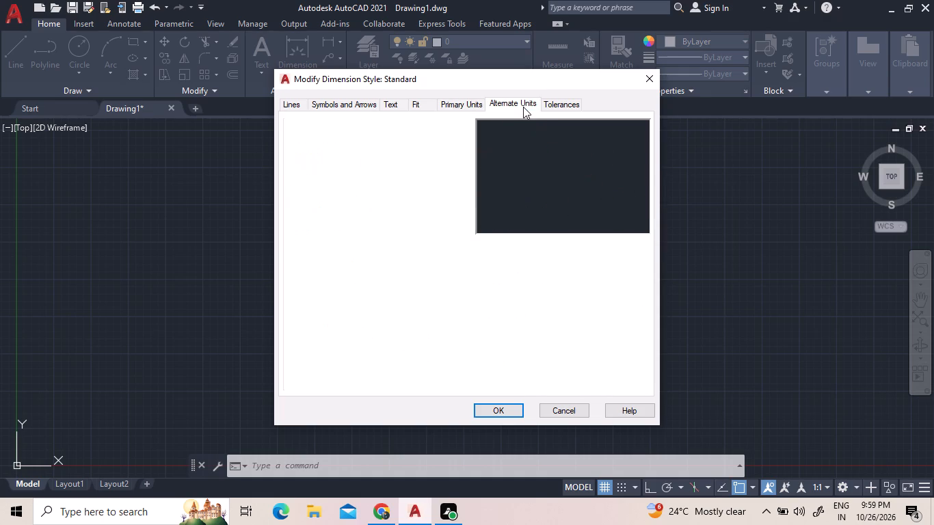
left_click(562, 103)
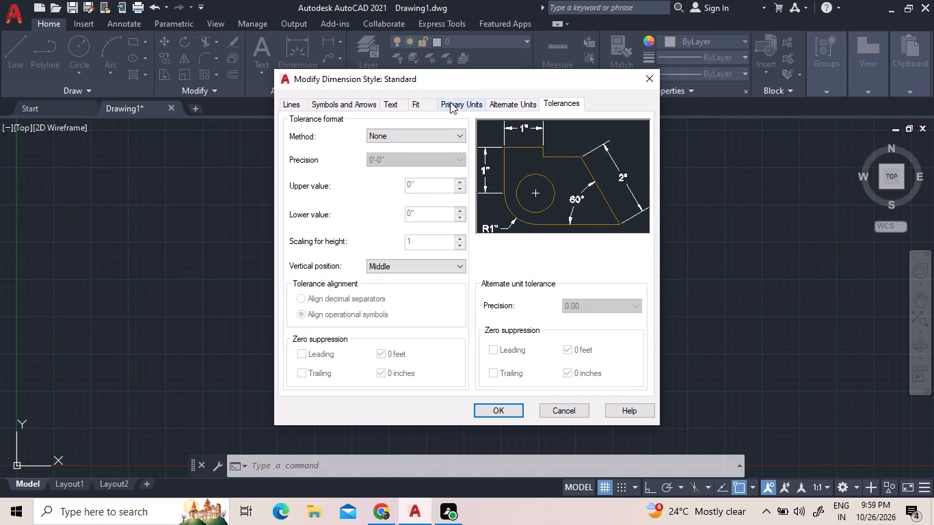
left_click(356, 103)
left_click(397, 102)
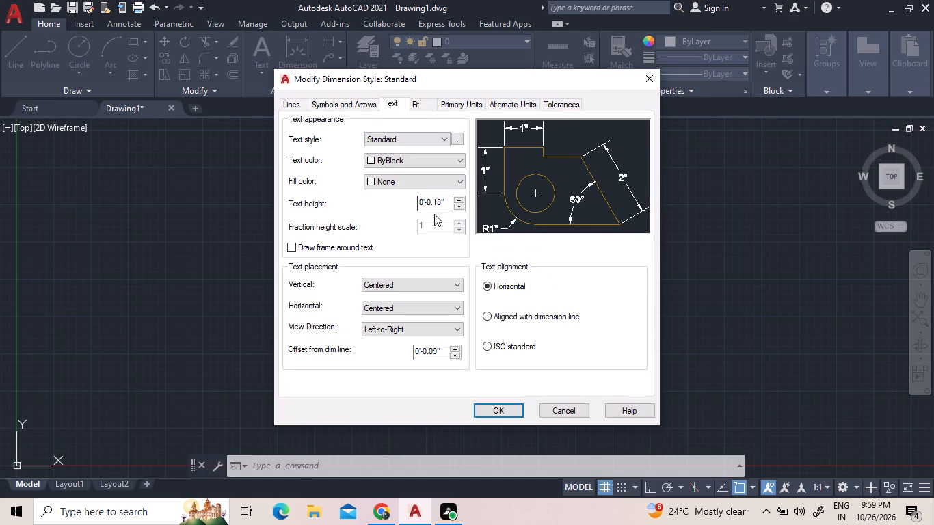
left_click(292, 107)
left_click(341, 105)
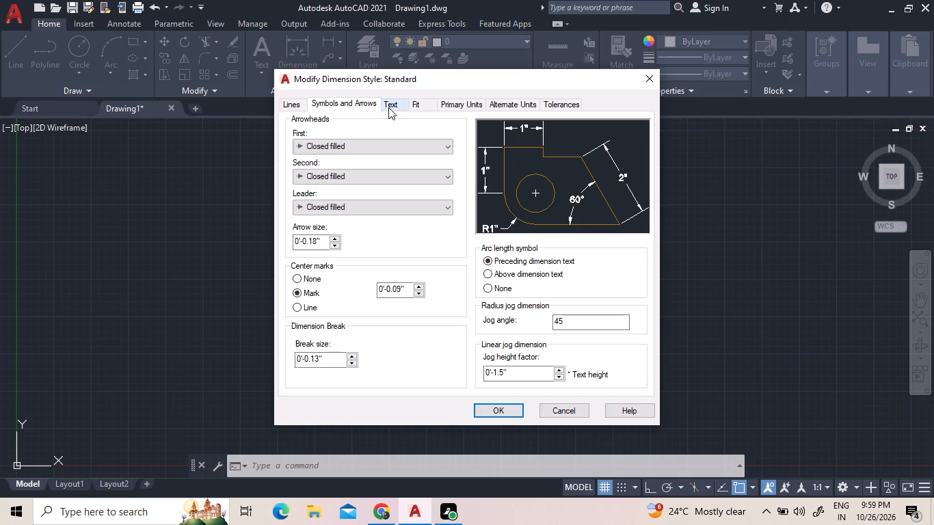
left_click(388, 107)
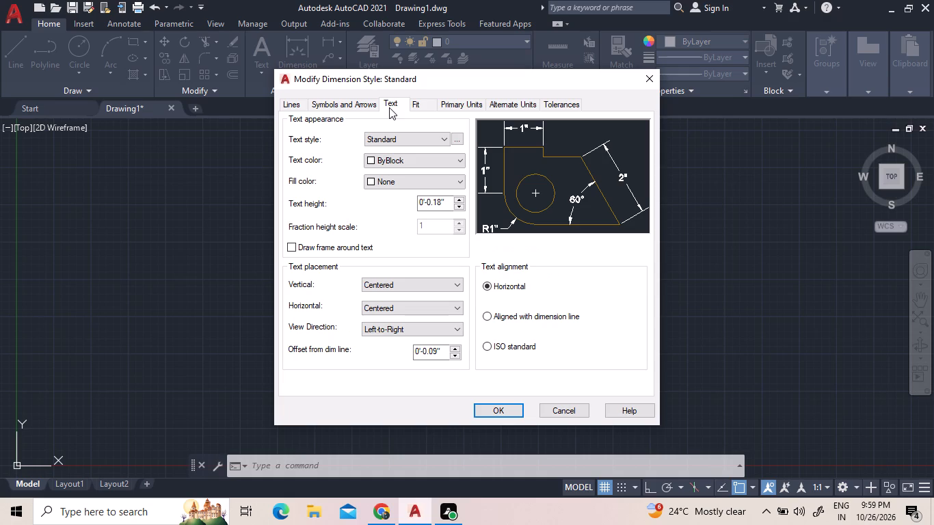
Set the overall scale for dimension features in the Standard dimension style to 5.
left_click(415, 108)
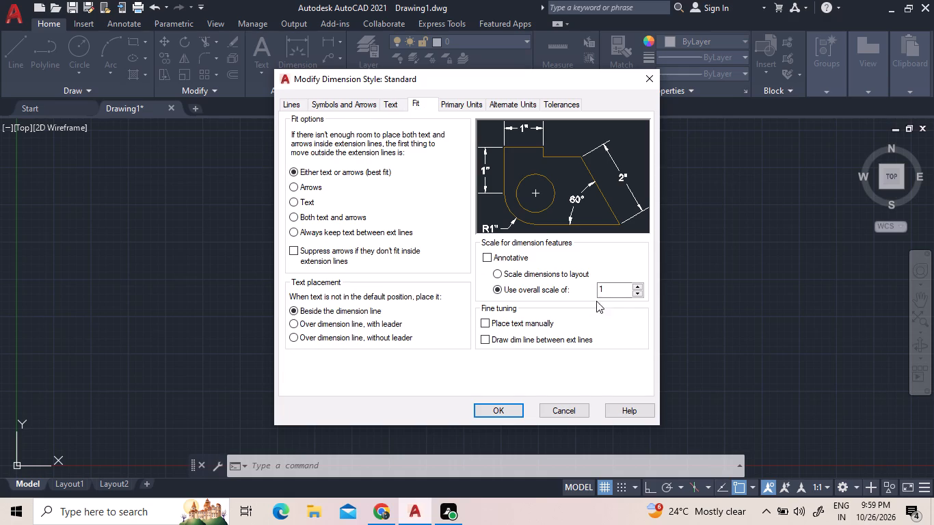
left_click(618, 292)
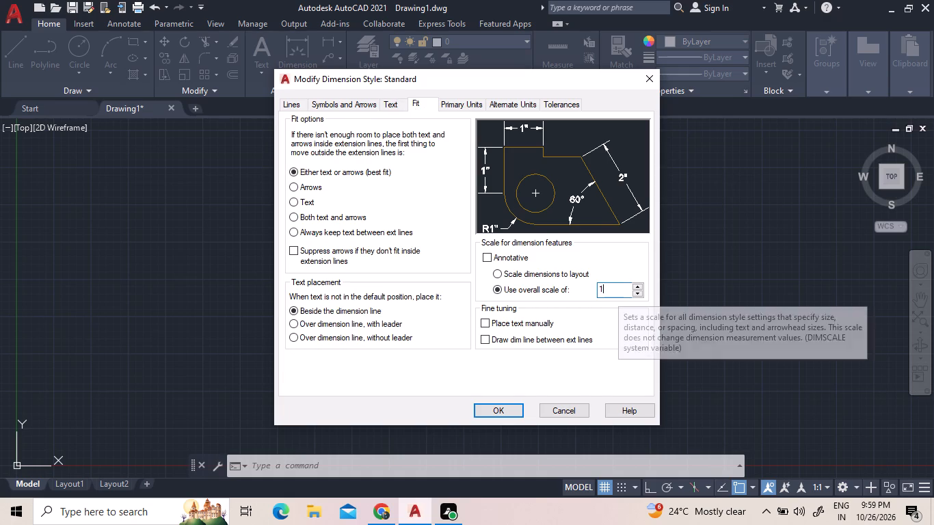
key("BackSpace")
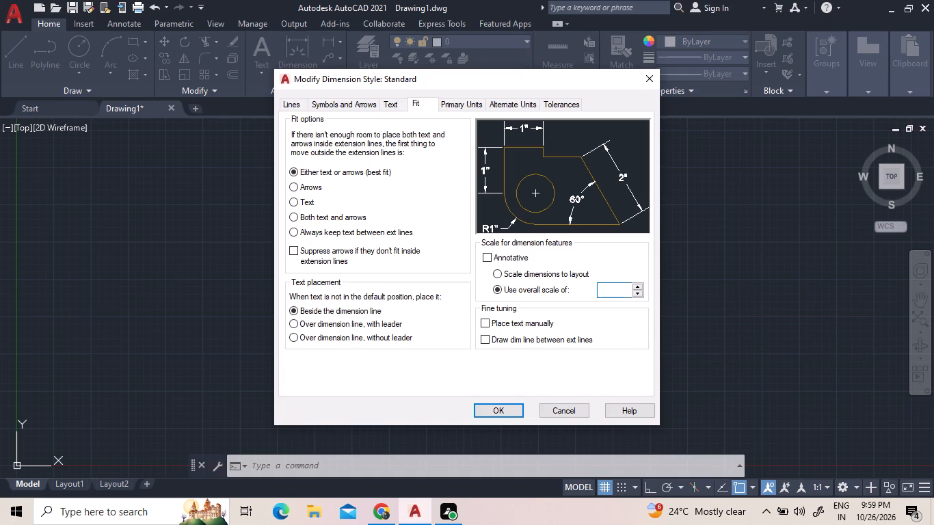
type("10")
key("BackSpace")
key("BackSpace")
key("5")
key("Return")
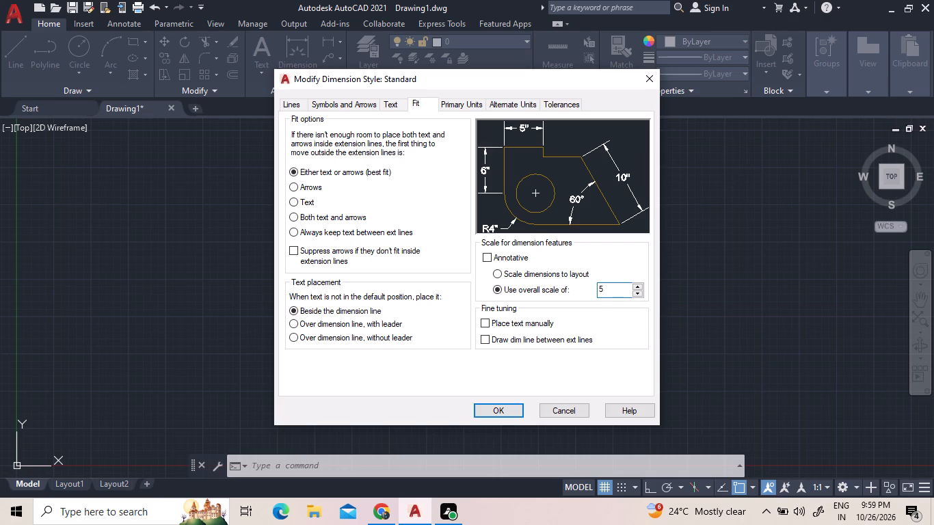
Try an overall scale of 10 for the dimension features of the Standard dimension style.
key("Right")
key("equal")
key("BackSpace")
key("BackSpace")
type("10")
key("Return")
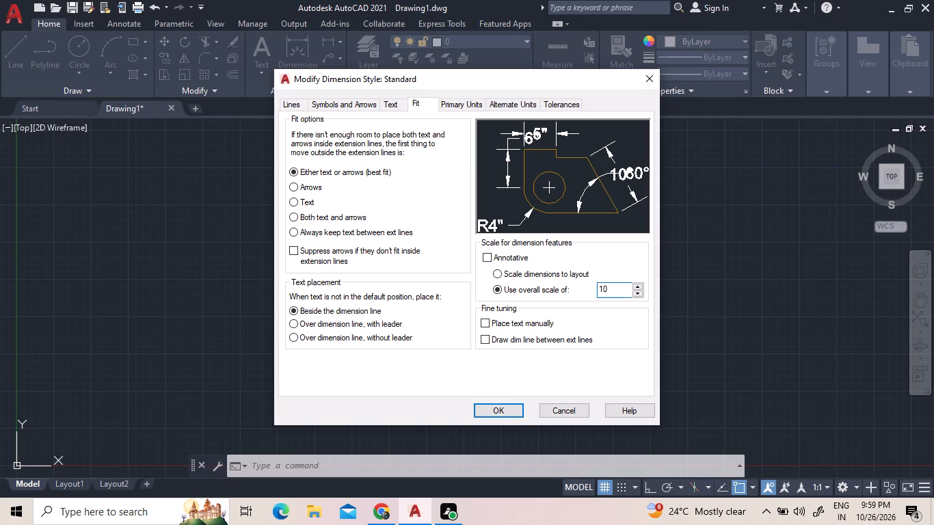
Set the Standard dimension style's overall scale to 5, apply the changes and close the style manager.
key("Right")
key("Right")
key("BackSpace")
key("BackSpace")
key("5")
key("Return")
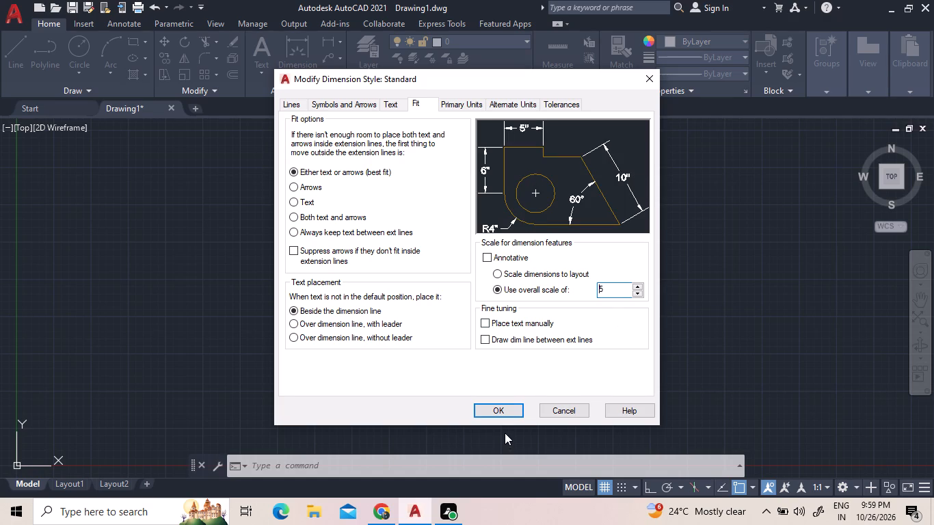
left_click(506, 412)
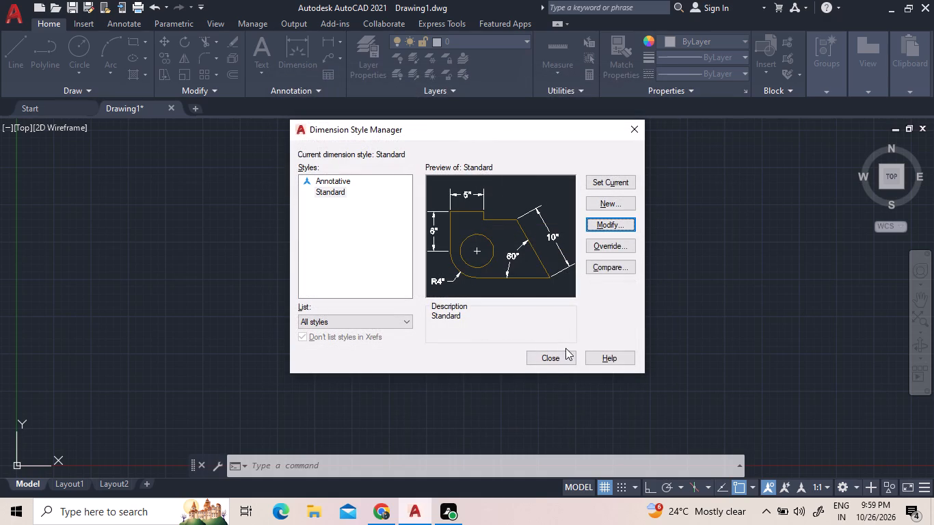
left_click(550, 360)
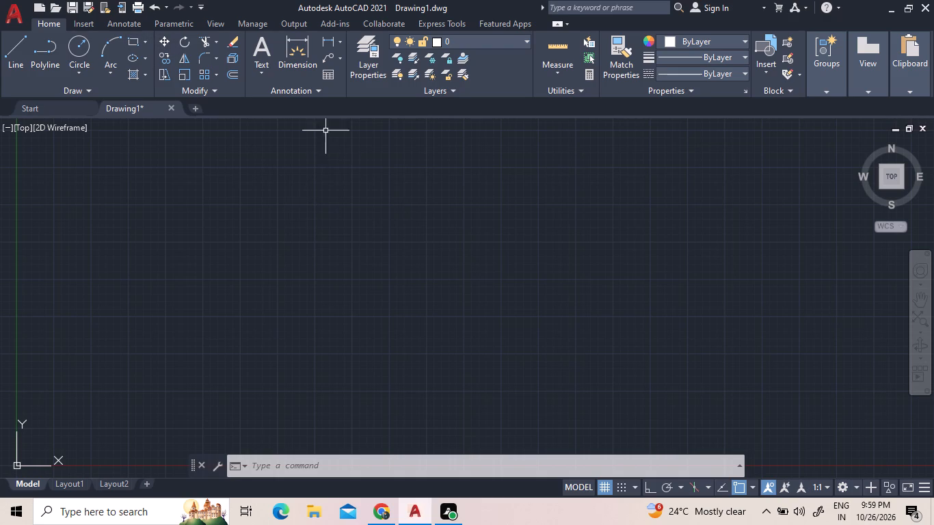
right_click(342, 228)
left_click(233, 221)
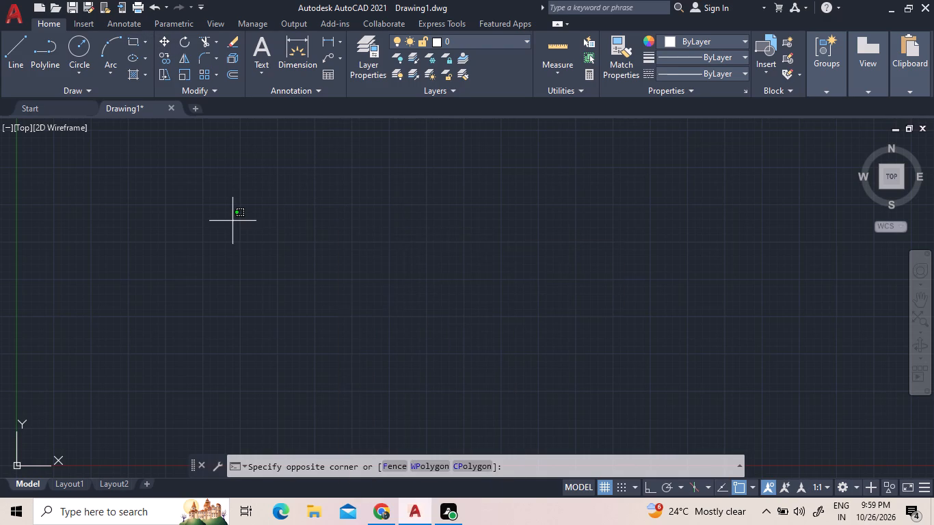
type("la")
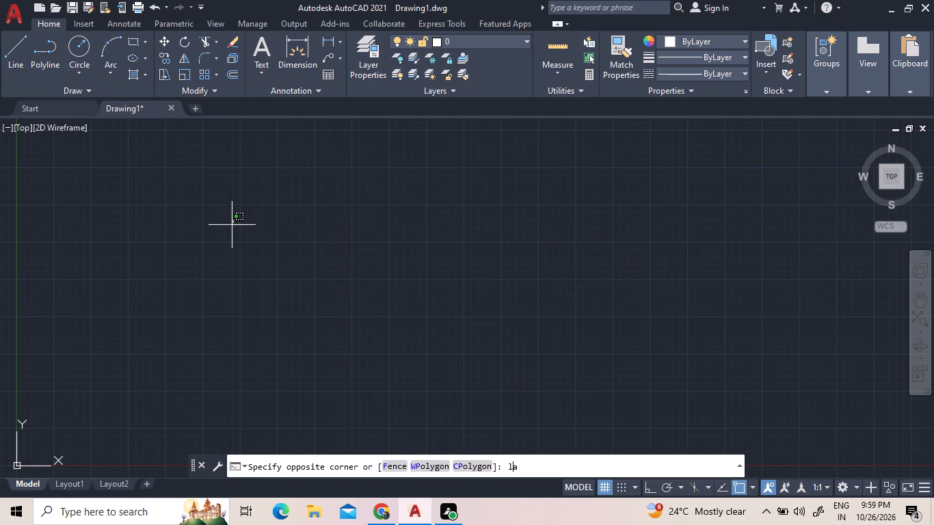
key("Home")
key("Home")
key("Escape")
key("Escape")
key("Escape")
Change the colour of layer 0 to cyan and close the layer properties.
type("la")
key("Return")
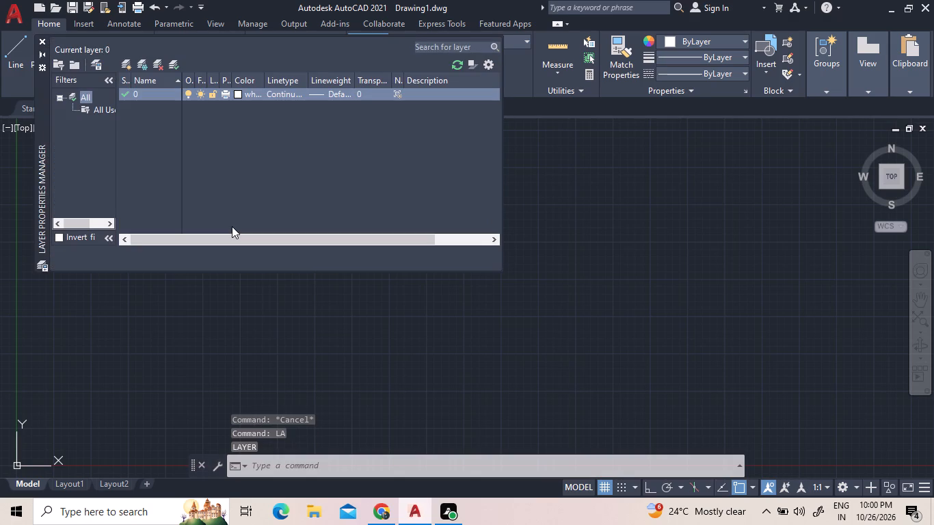
left_click(245, 96)
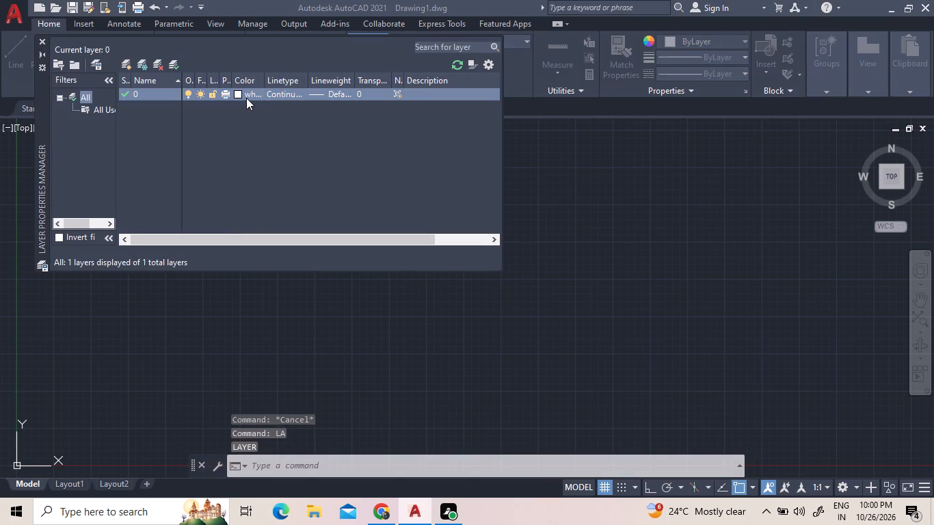
left_click(375, 284)
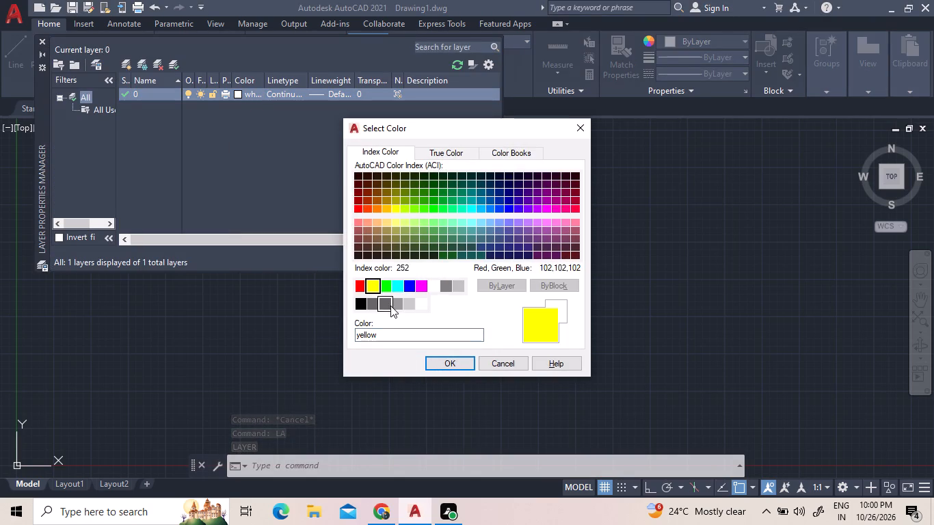
left_click(387, 282)
left_click(399, 286)
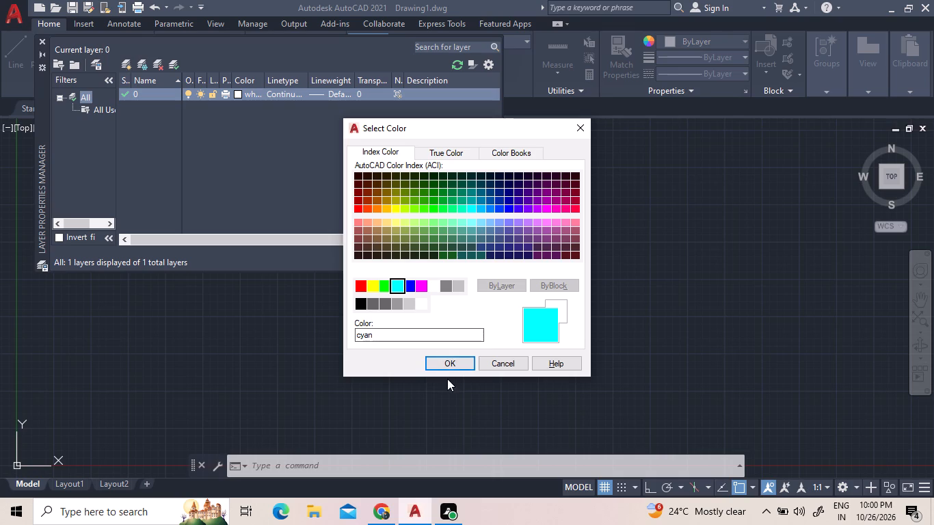
left_click(445, 366)
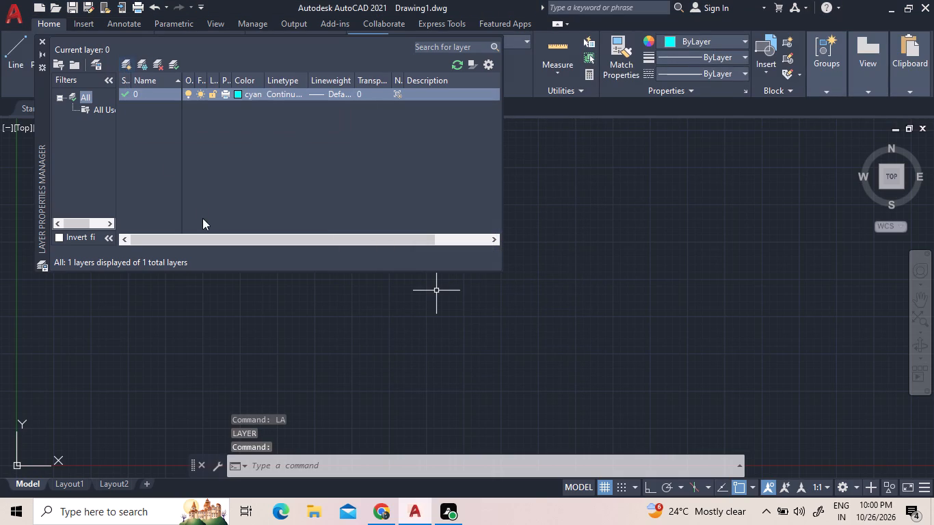
left_click(224, 293)
left_click(44, 40)
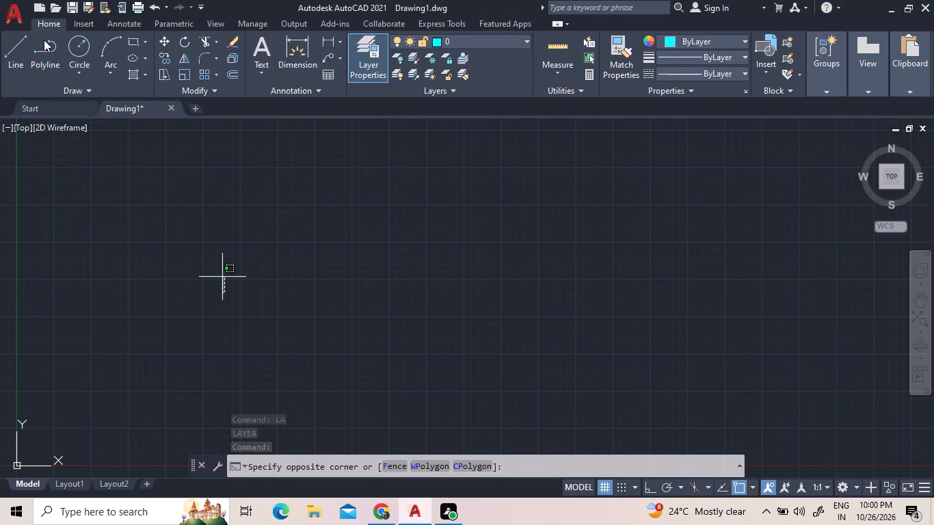
left_click(206, 212)
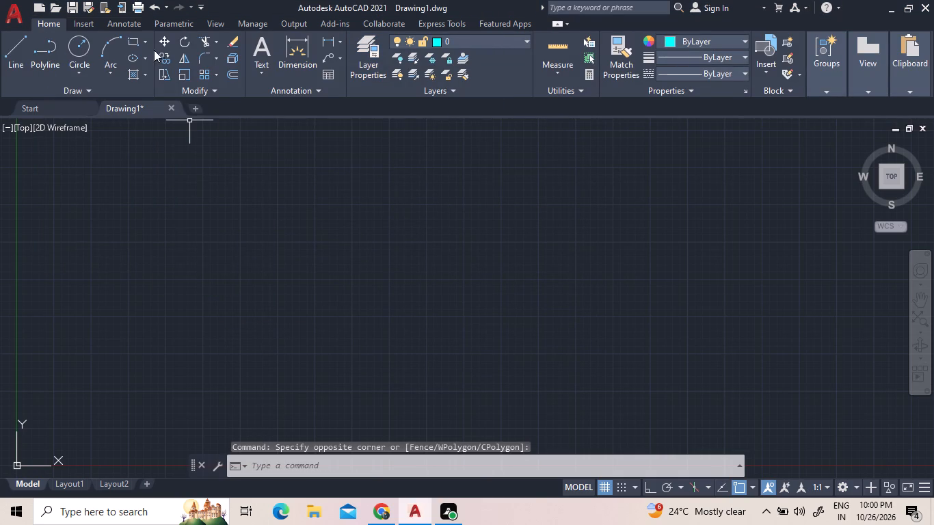
Set the model space limits from 0'-0",0'-0" to 100',100' and show the whole limits area.
type("lim")
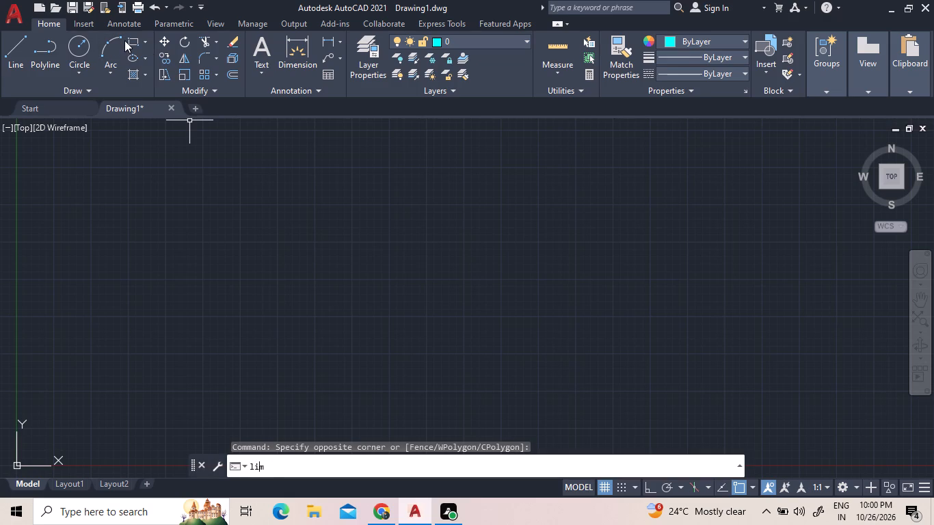
key("Return")
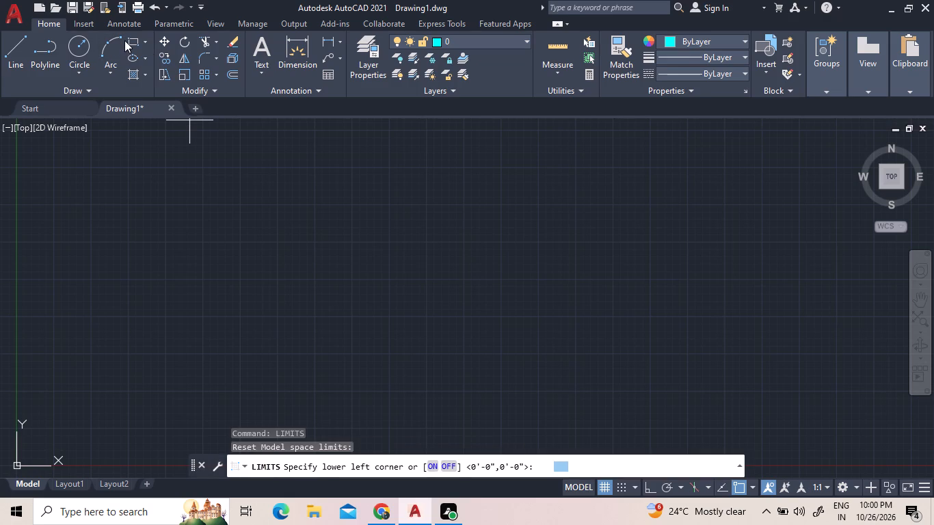
key("Return")
key("1")
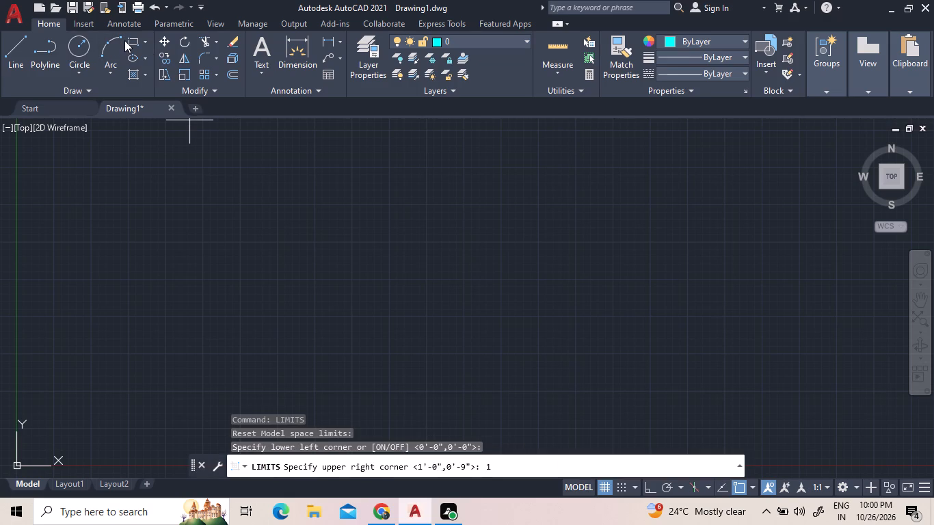
type("00")
key("semicolon")
key("BackSpace")
key("apostrophe")
key("comma")
type("100'")
key("Return")
key("z")
key("Return")
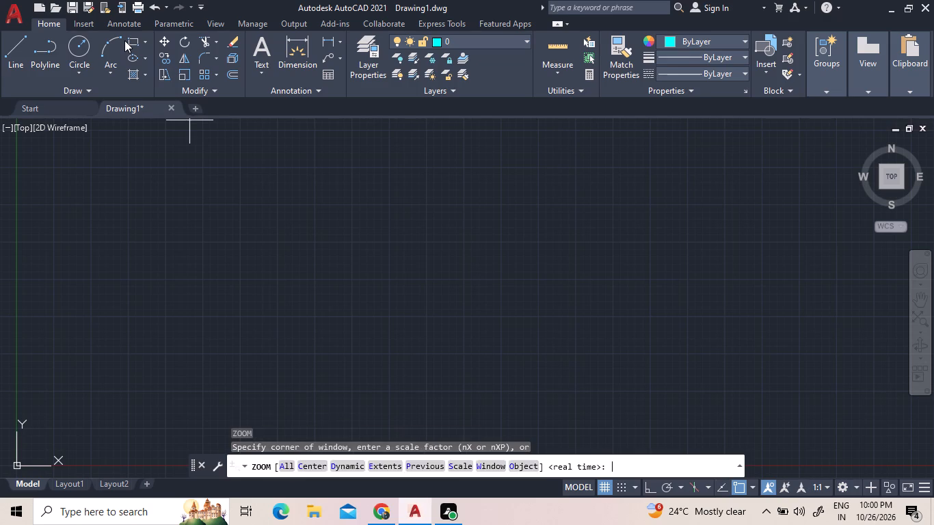
key("a")
key("Return")
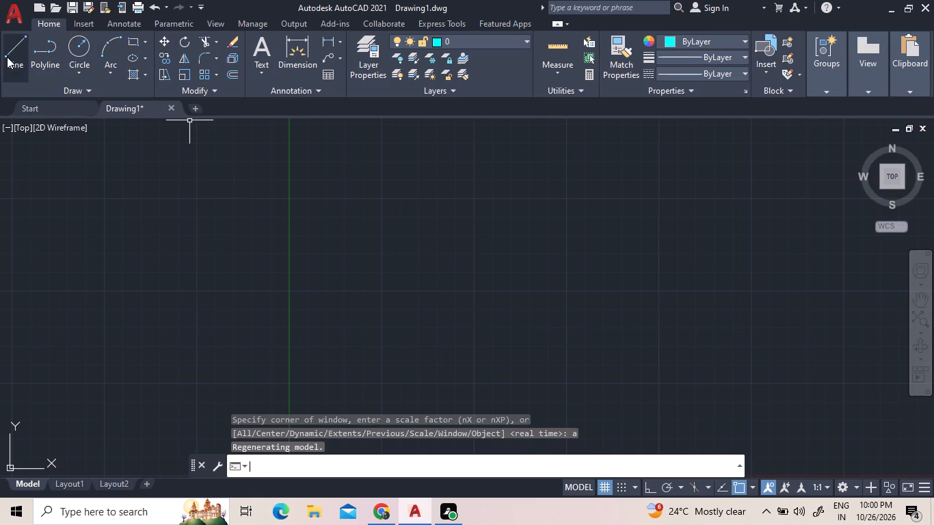
Draw a rectangle 31' long and 27'6" wide by entering its dimensions.
left_click(142, 38)
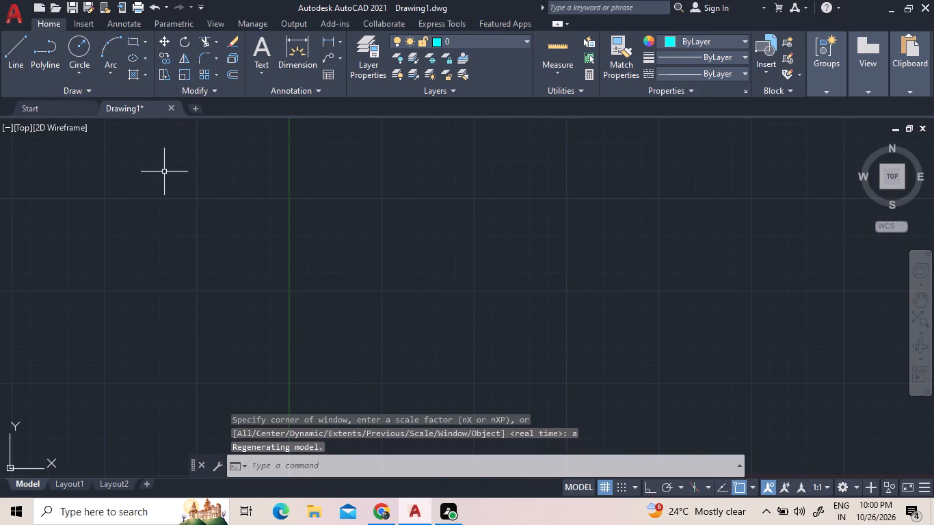
left_click(170, 164)
left_click(294, 327)
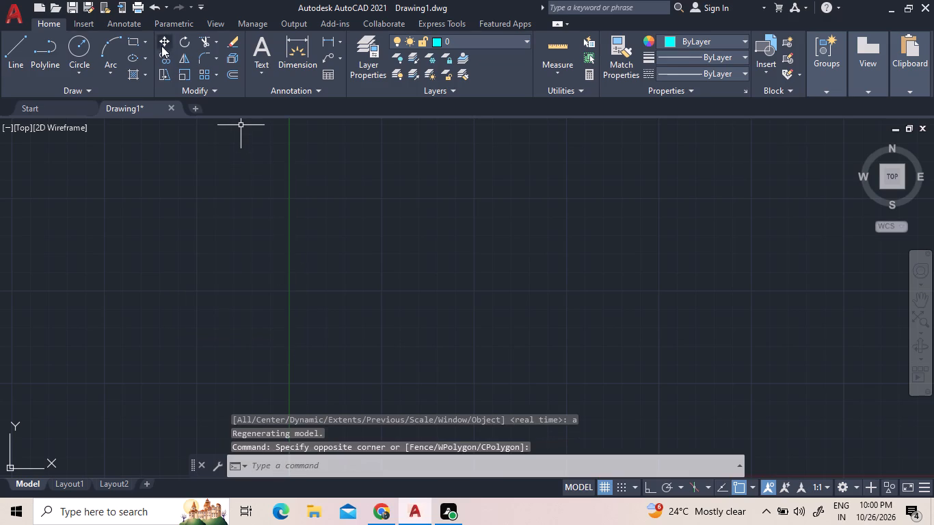
left_click(133, 44)
left_click_drag(180, 175, 183, 181)
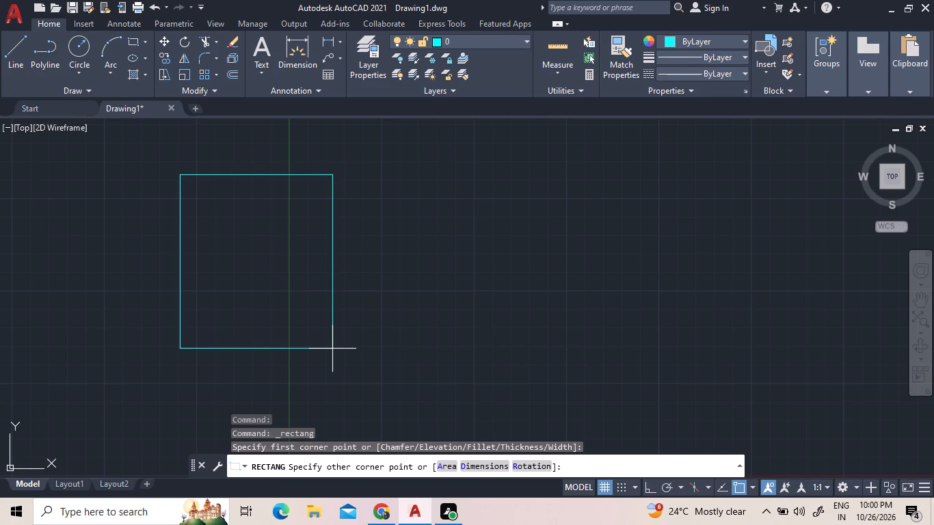
type("d")
key("space")
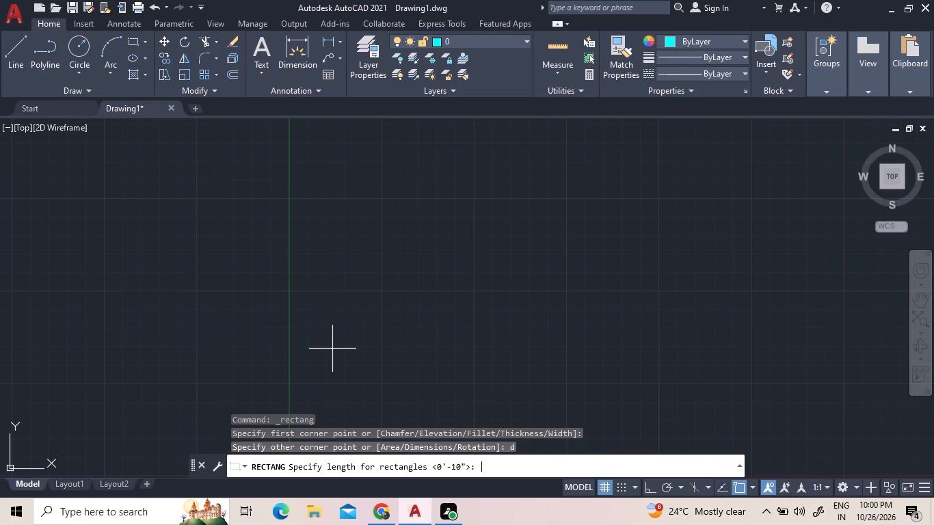
type("31")
key("apostrophe")
key("Return")
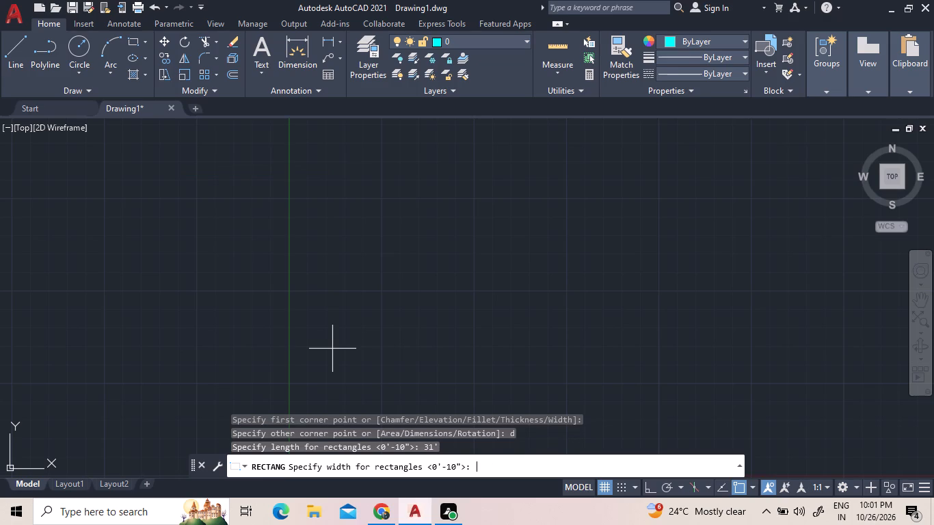
key("2")
type("7'")
key("6")
key("shift+quotedbl")
key("Return")
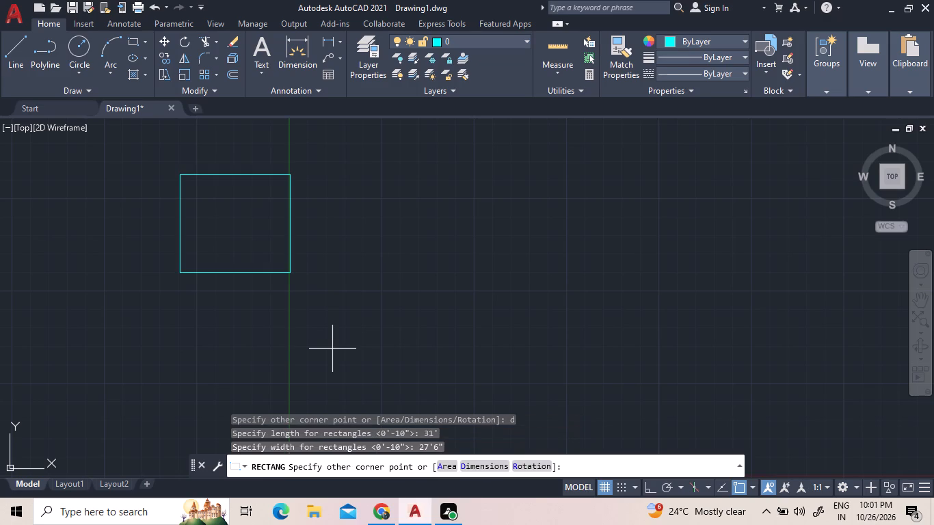
left_click(329, 340)
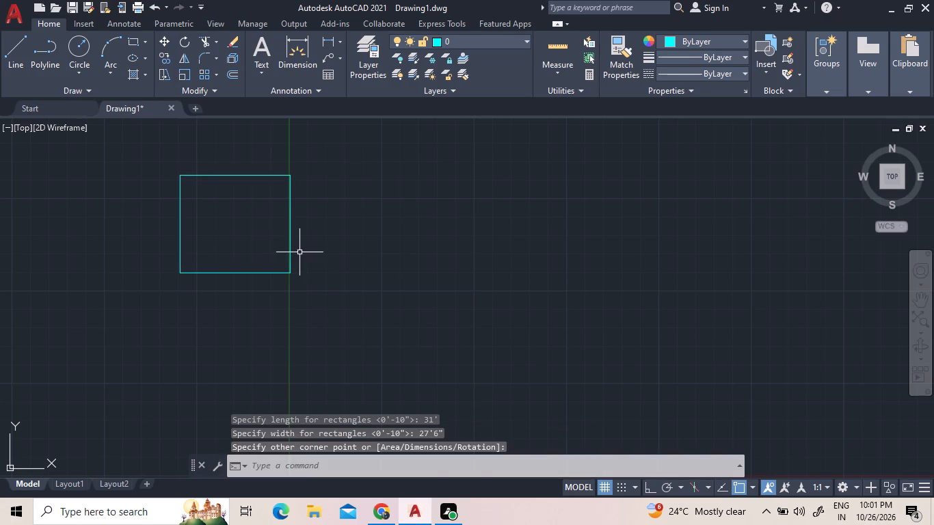
Move the 31' by 27'6" rectangle from its centre to a free spot right of the vertical axis and lower down.
left_click(299, 254)
left_click(270, 233)
right_click(270, 233)
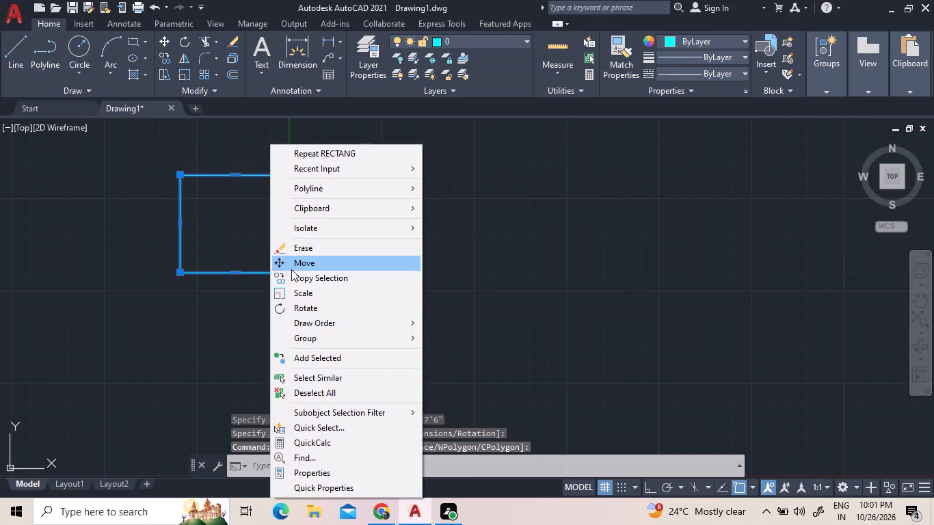
left_click(291, 269)
left_click(237, 220)
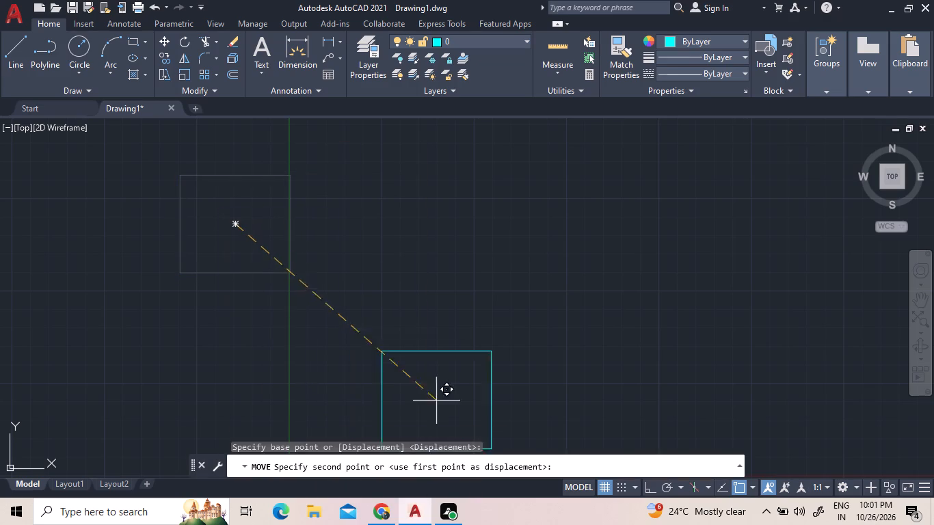
left_click(448, 299)
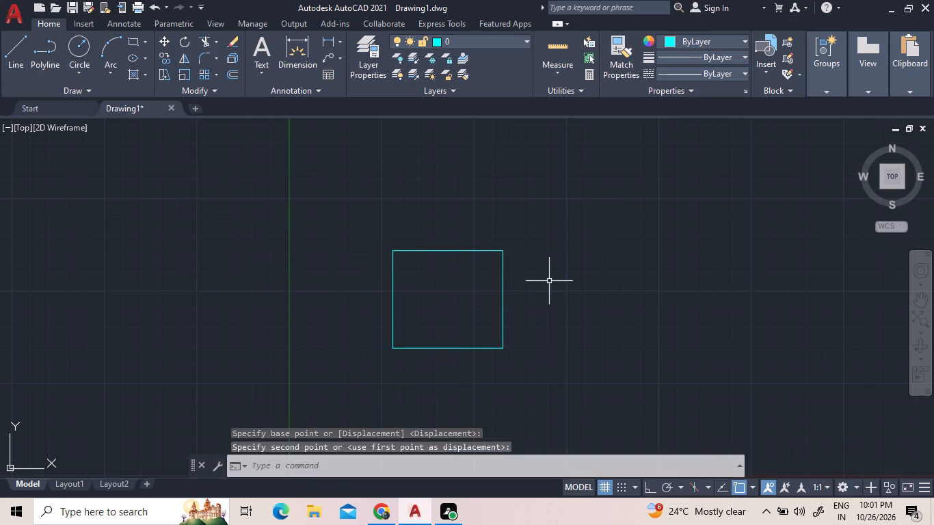
Offset the rectangle 9" to the inside to form the outer walls, and end the Offset command.
left_click_drag(553, 336, 553, 350)
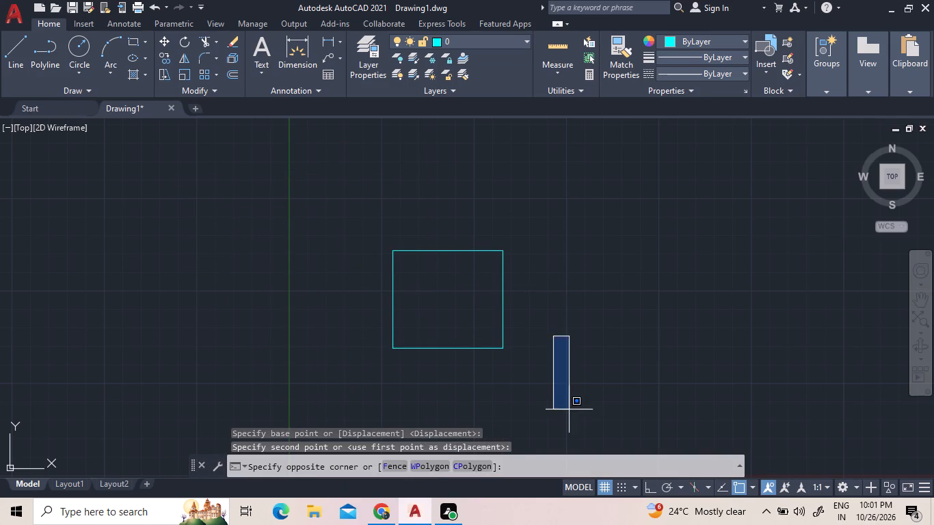
left_click(553, 415)
left_click_drag(551, 393, 548, 387)
left_click(353, 186)
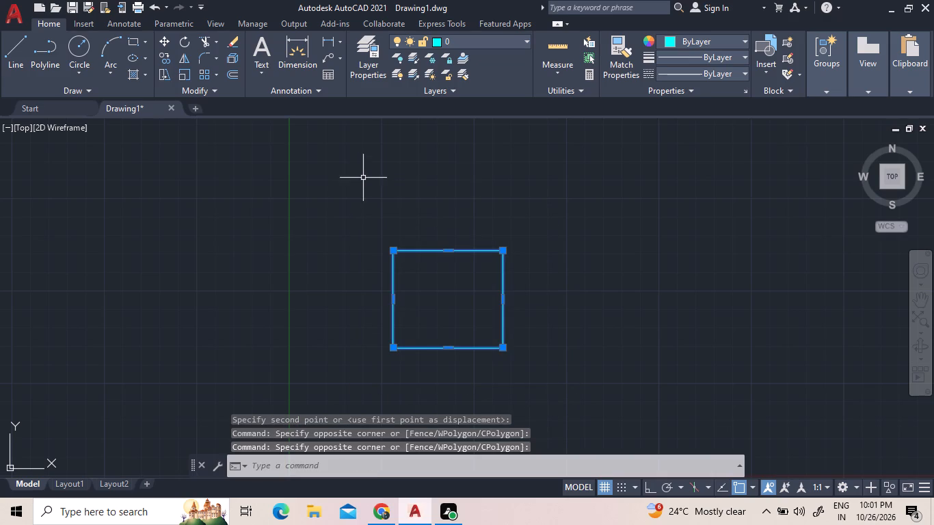
left_click(237, 75)
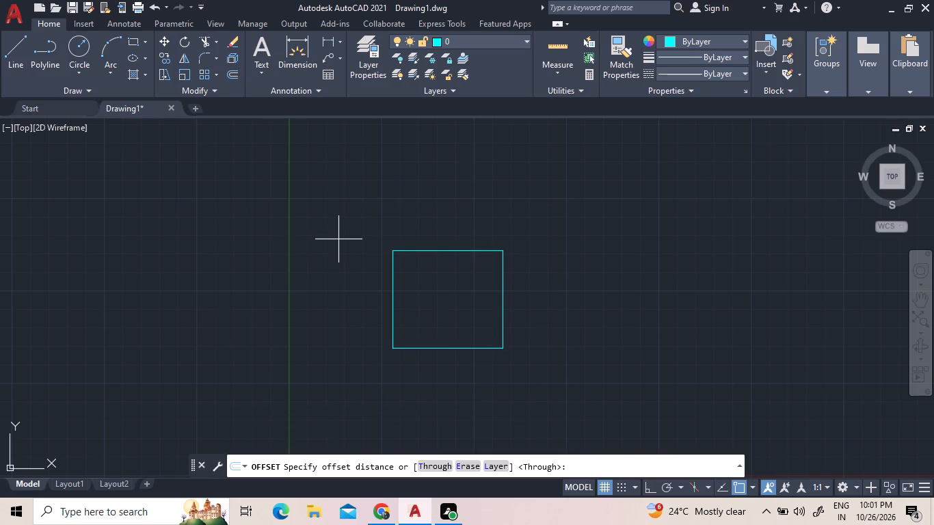
type("9\"")
key("Return")
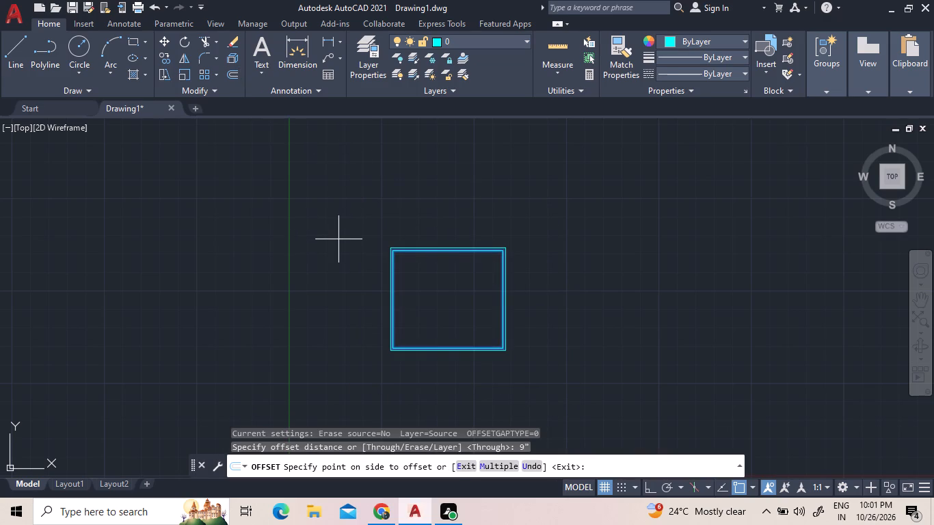
scroll(455, 226, "down", 2)
scroll(455, 243, "up", 3)
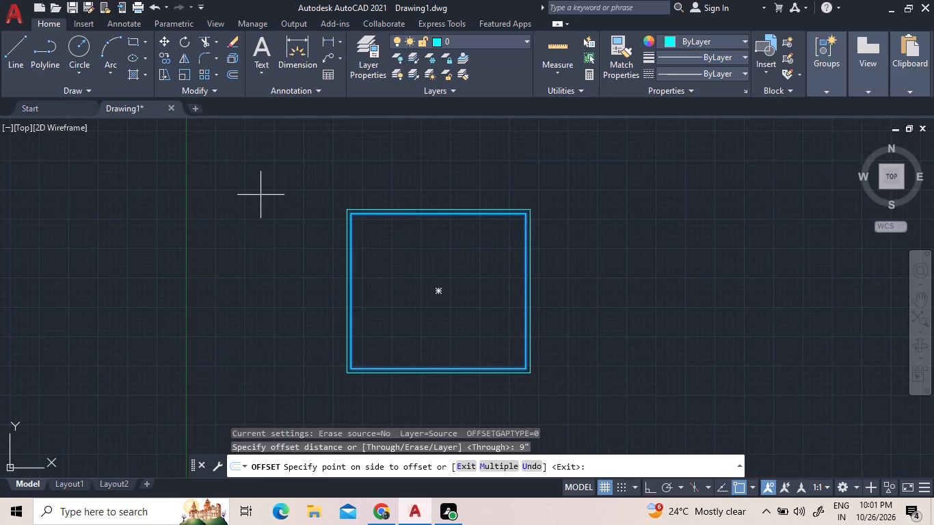
scroll(425, 254, "up", 3)
scroll(423, 263, "down", 2)
left_click(423, 263)
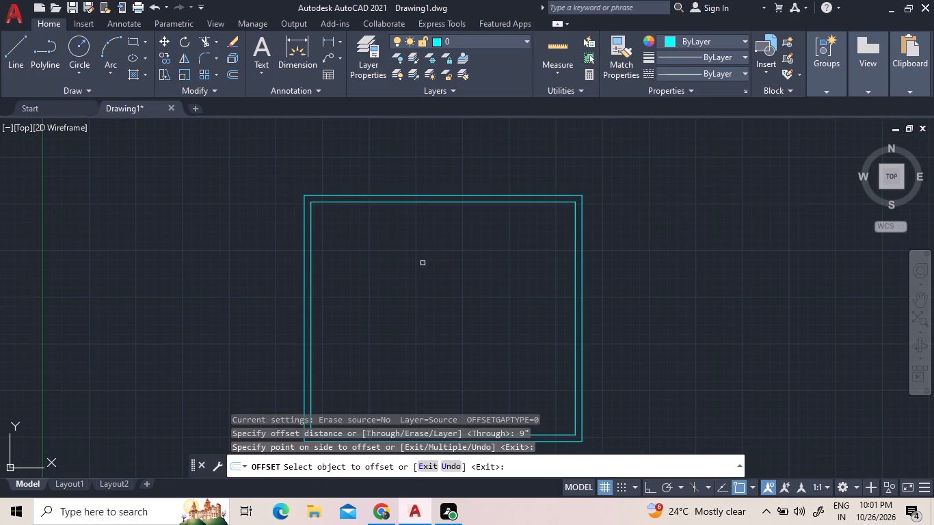
middle_click_drag(526, 189, 408, 189)
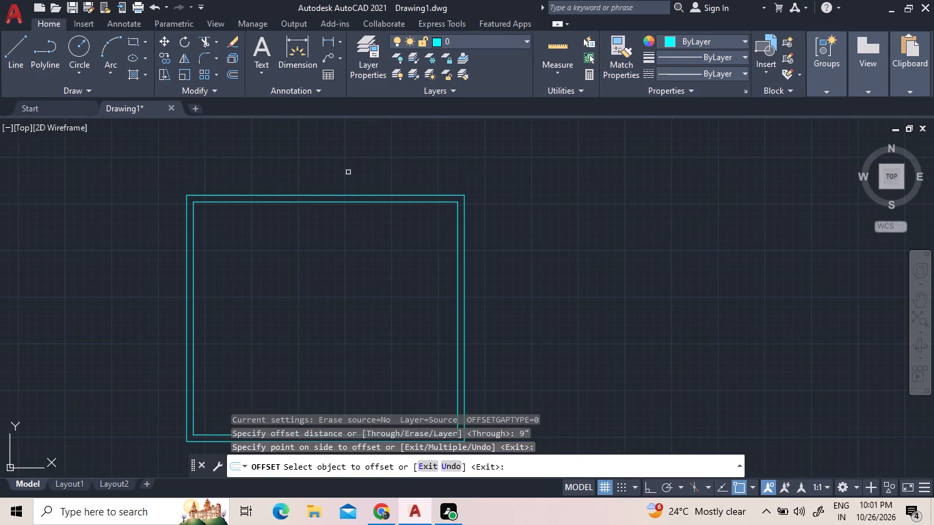
right_click(431, 205)
left_click(446, 222)
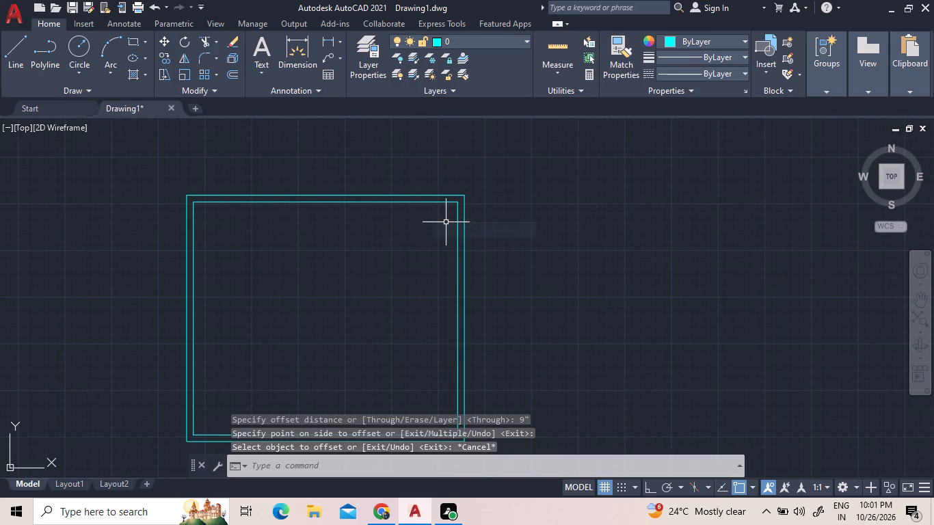
Explode both the outer and the inner rectangle into separate lines.
left_click_drag(446, 222, 407, 198)
left_click(323, 158)
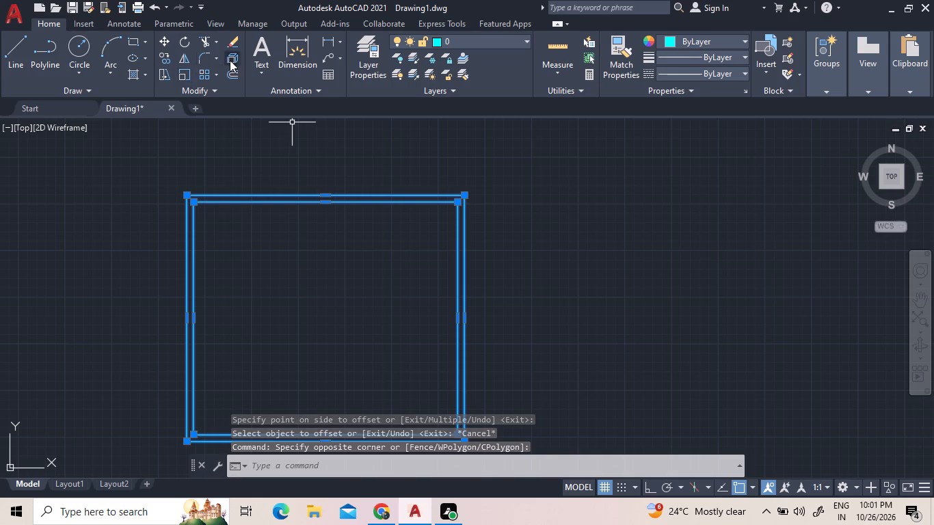
left_click(225, 56)
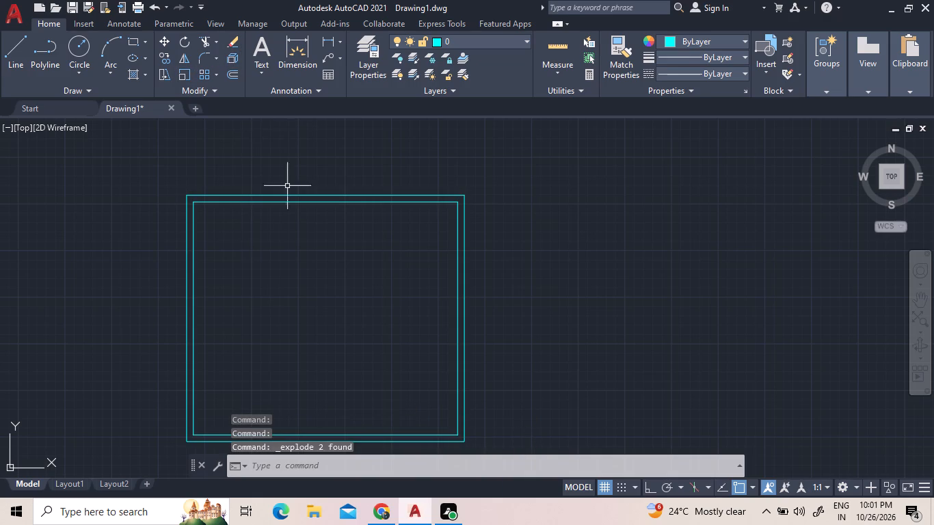
Offset the inner line of the left wall 11' into the plan.
left_click(229, 74)
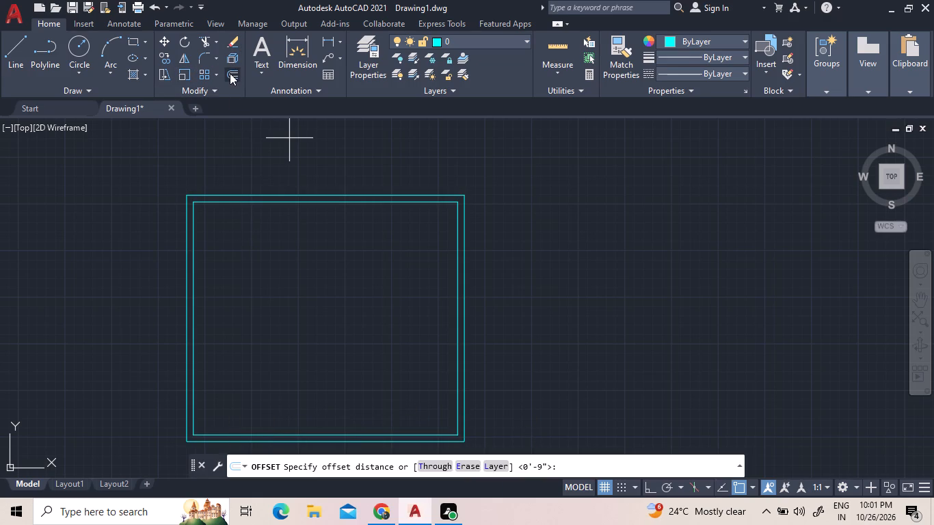
type("11")
key("apostrophe")
key("Return")
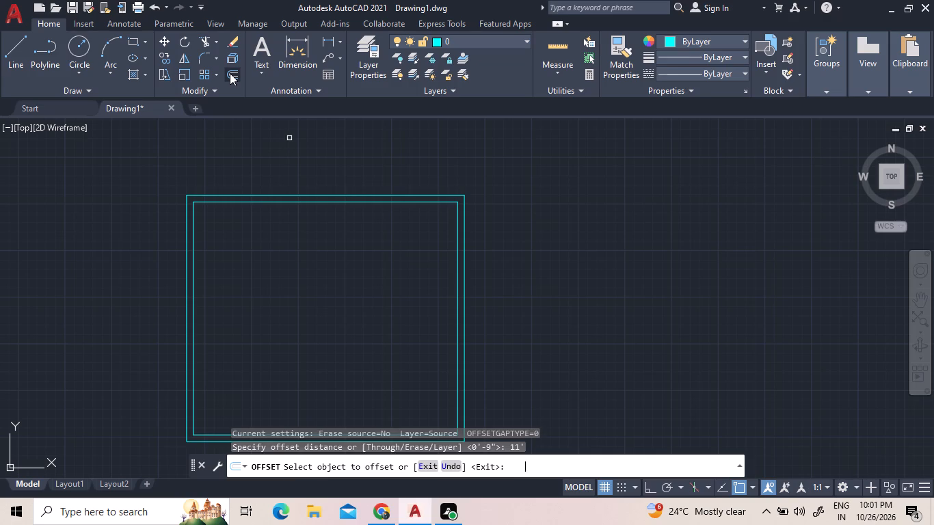
left_click(192, 227)
left_click(248, 250)
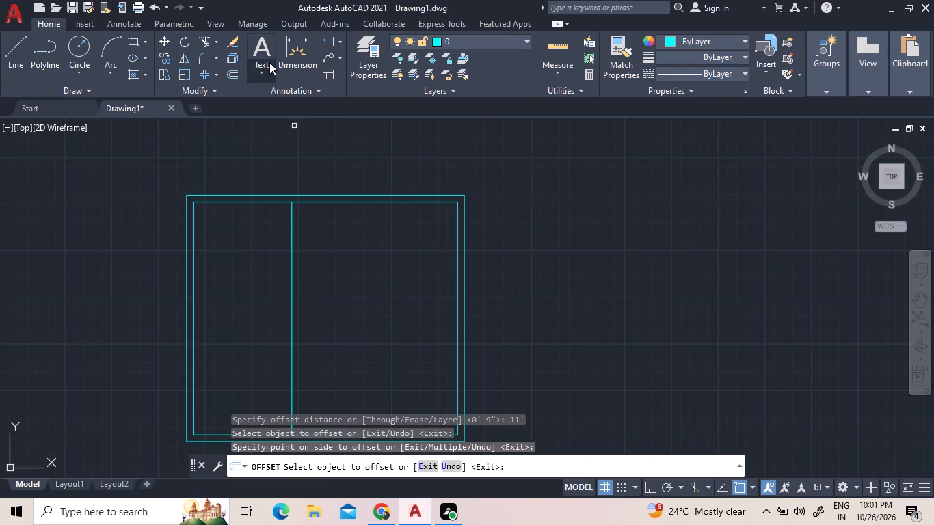
Offset the new vertical line 5" to the right to form the first partition wall.
left_click(237, 70)
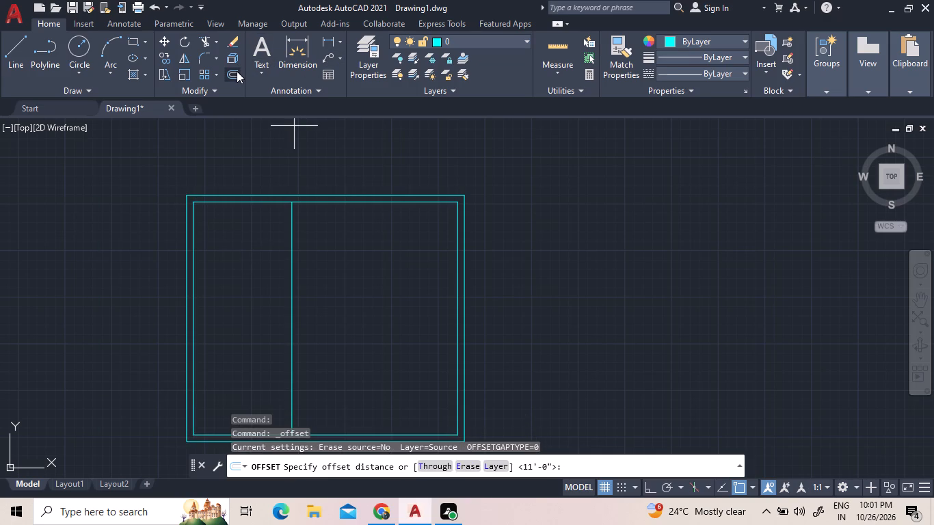
type("5\"")
key("Return")
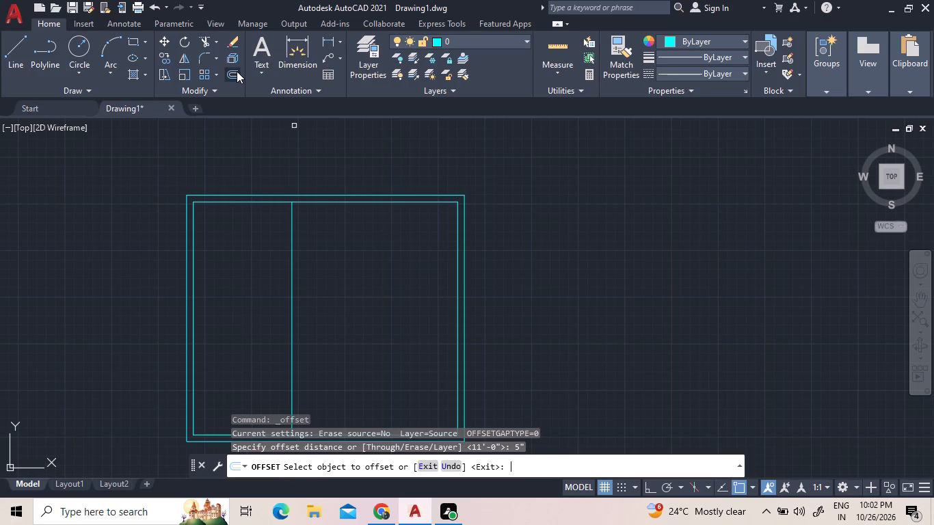
left_click(293, 221)
left_click(302, 224)
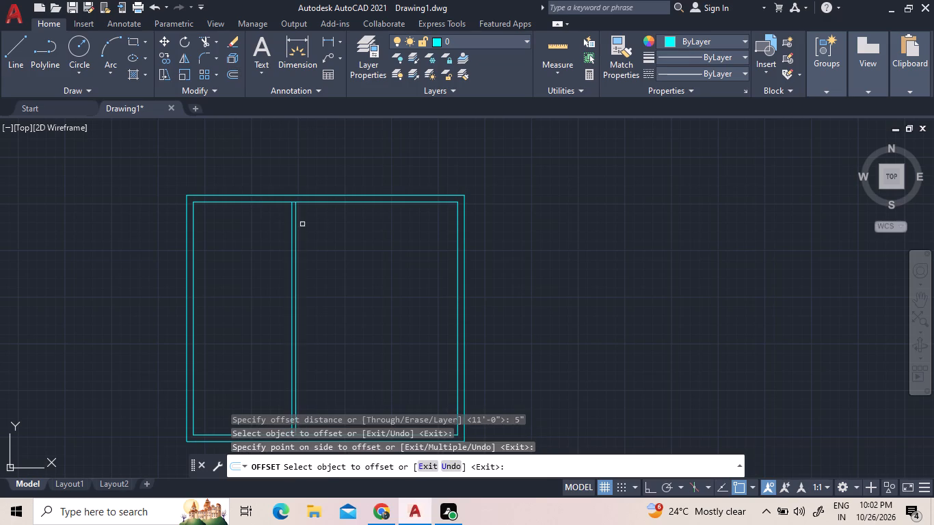
Offset the right line of the first partition wall 11' to the right.
left_click(235, 73)
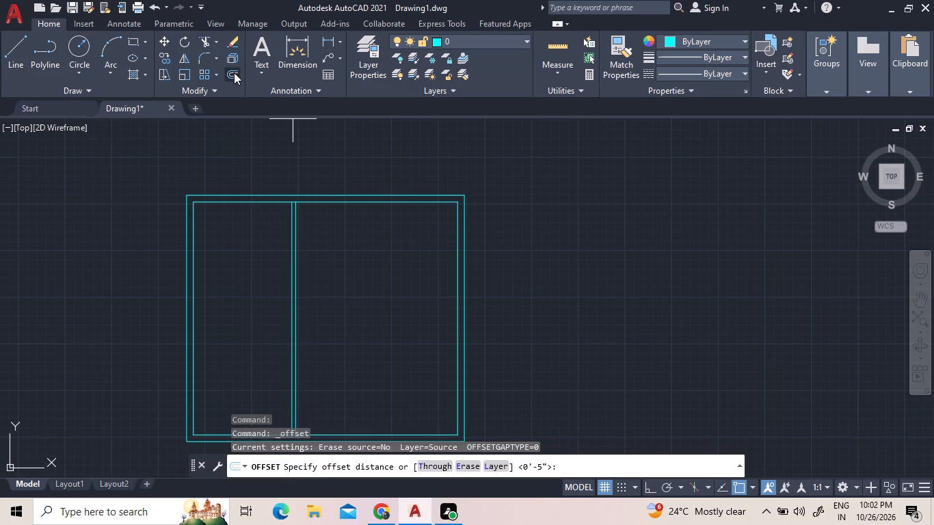
type("11;")
key("BackSpace")
key("apostrophe")
key("Return")
left_click(295, 317)
left_click(338, 317)
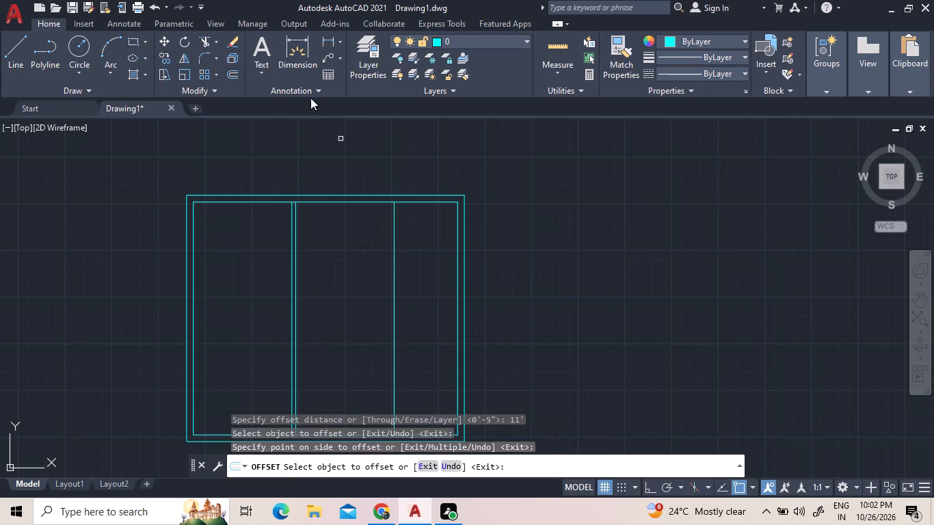
Offset that new vertical line 5" to the right to form the second partition wall.
left_click(232, 70)
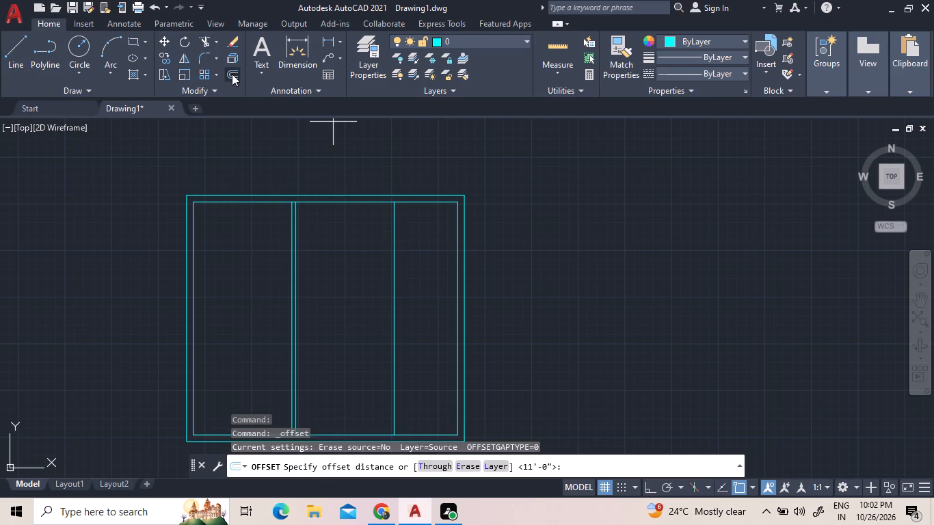
key("5")
key("shift+quotedbl")
key("Return")
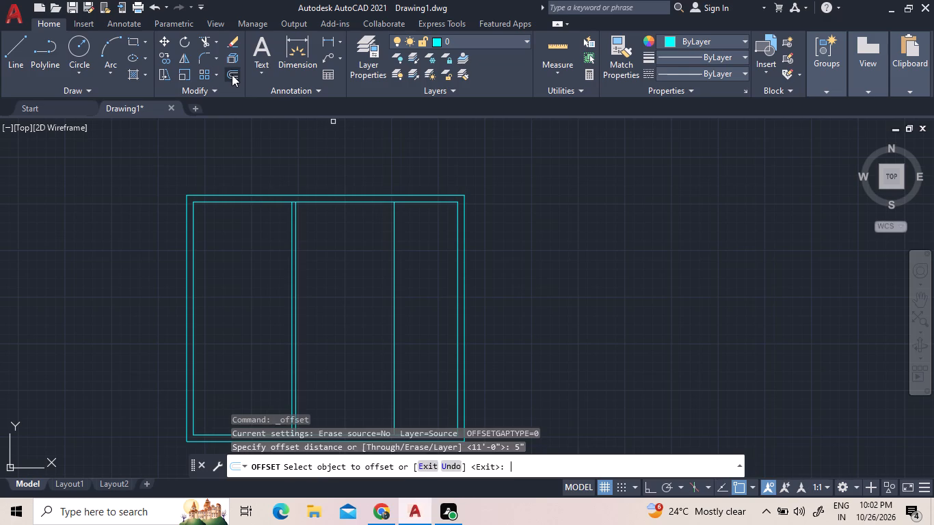
left_click(394, 288)
left_click(436, 293)
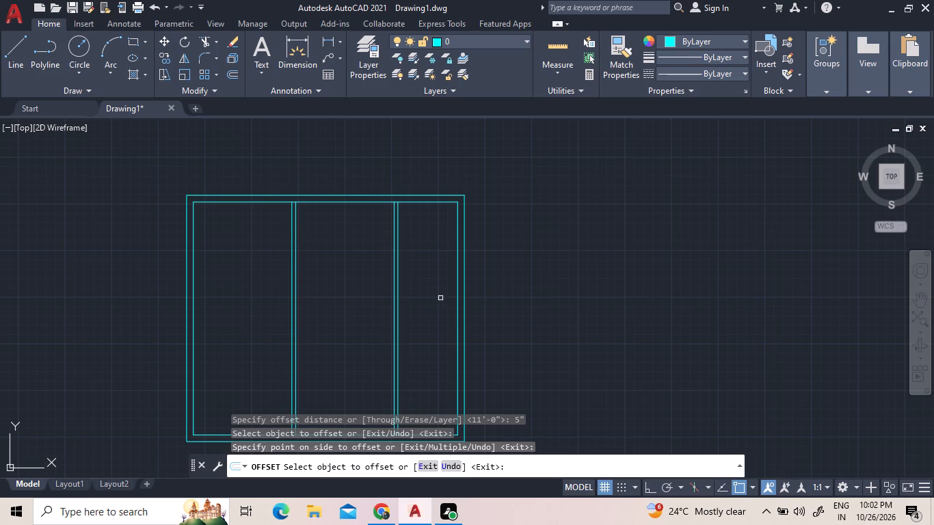
Offset the right line of the second partition wall 11' to the right, beyond the existing outer wall.
left_click(230, 72)
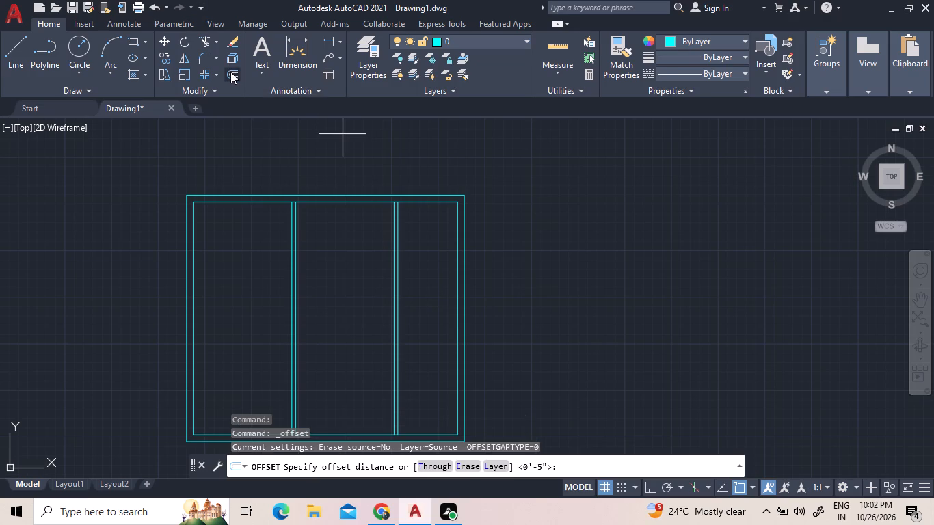
type("11'")
key("Return")
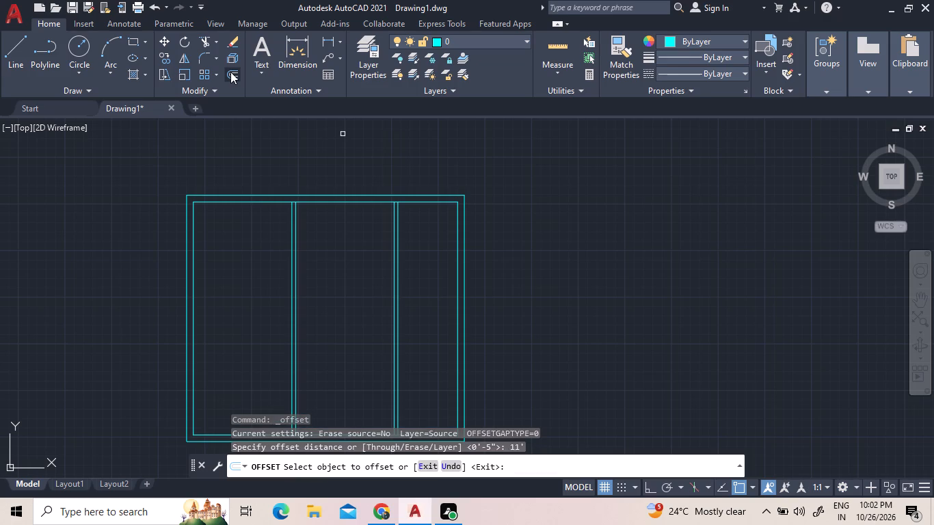
left_click(399, 274)
left_click(507, 273)
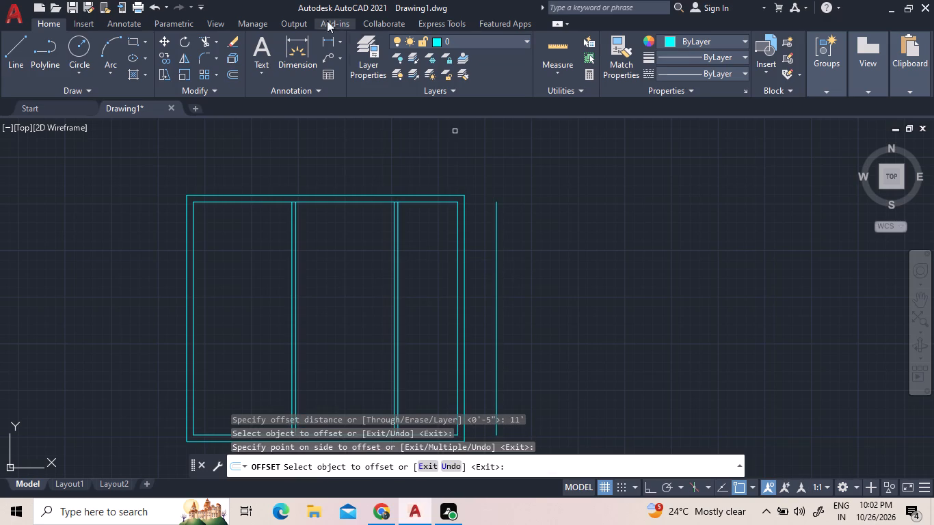
Offset the line outside the rectangle 9" to the right to form a new outer wall, and end the Offset command.
left_click(232, 79)
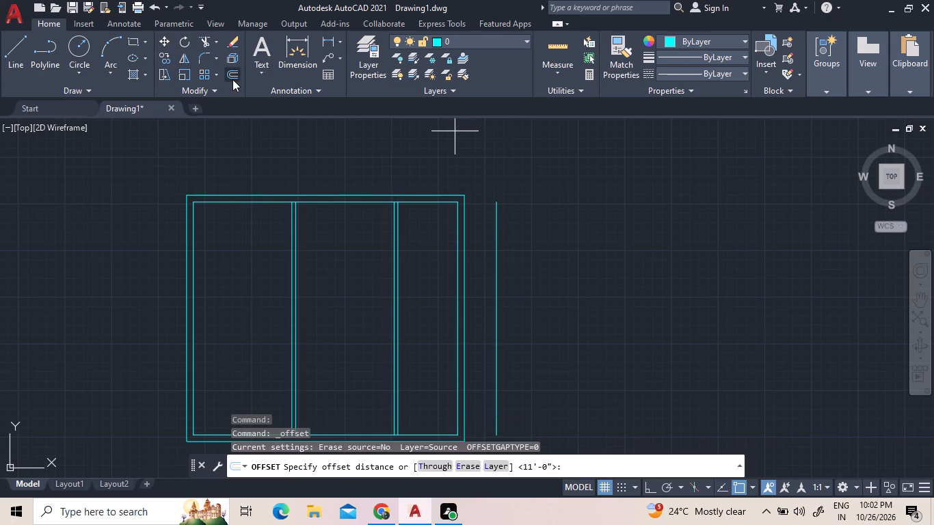
type("9\"")
key("Return")
left_click(495, 286)
left_click(511, 287)
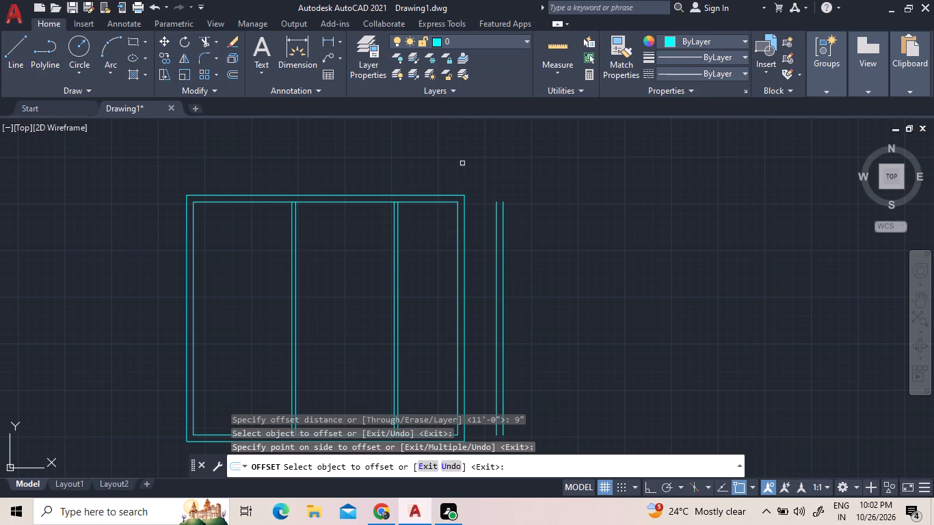
right_click(479, 204)
left_click(482, 208)
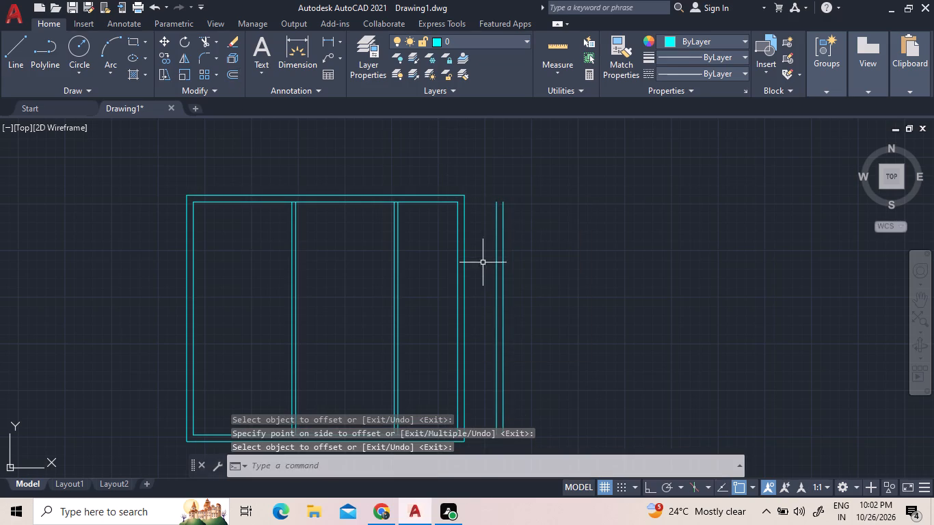
Select the two lines of the original right outer wall with a crossing window.
left_click(483, 262)
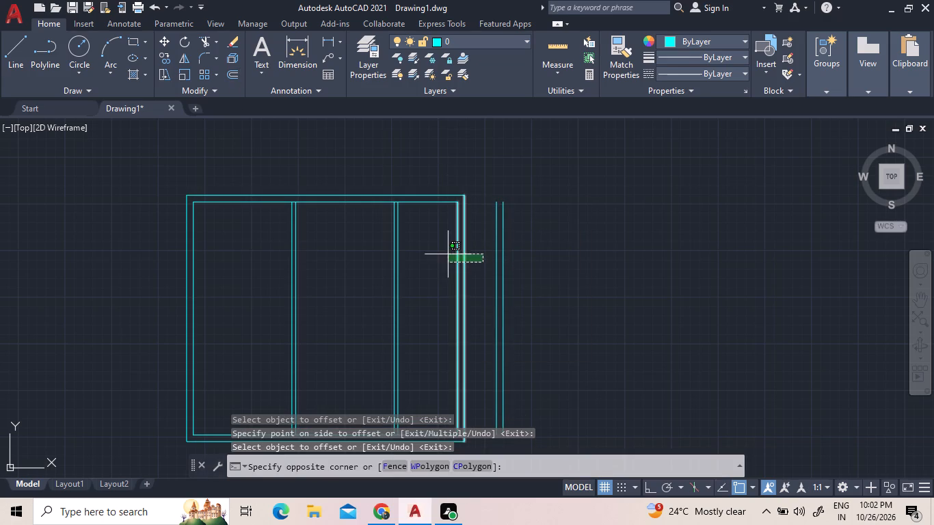
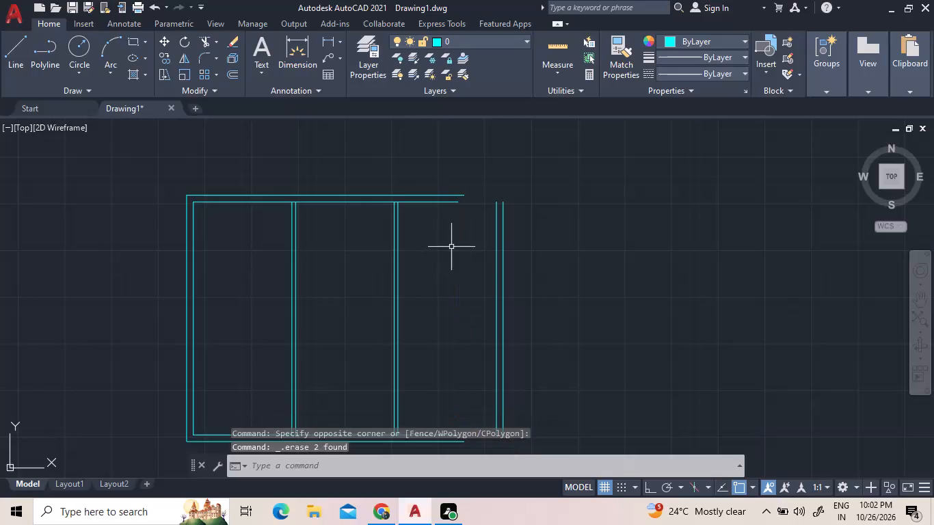
Extend the inner top wall line to the inner line of the new right outer wall.
left_click(215, 39)
left_click(215, 77)
left_click(216, 86)
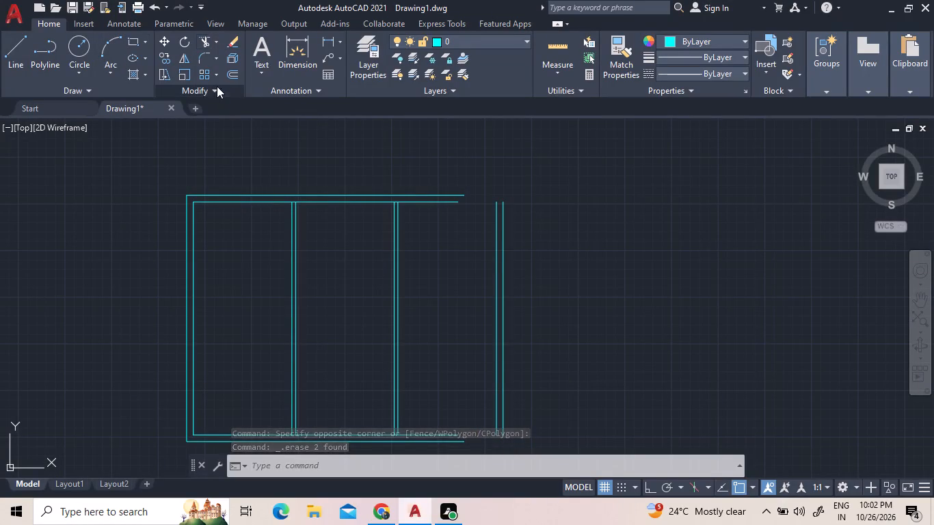
left_click(404, 167)
left_click(440, 275)
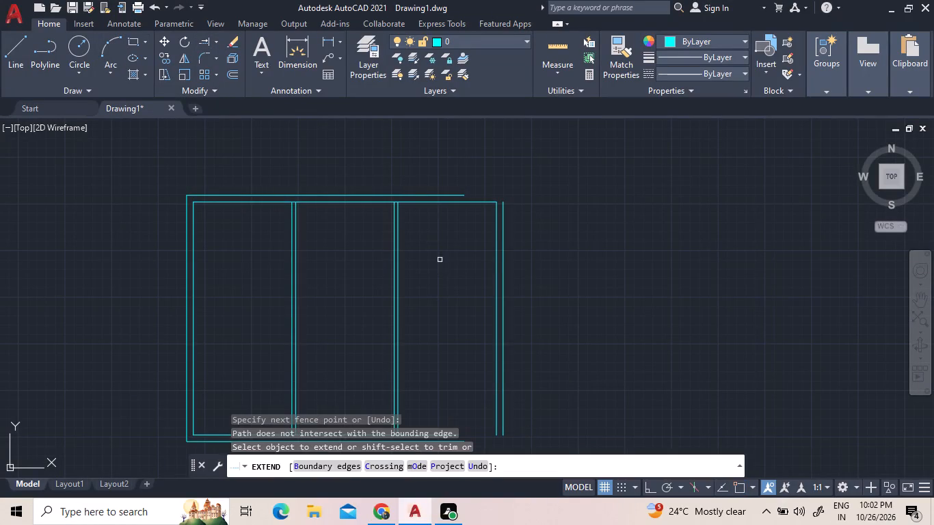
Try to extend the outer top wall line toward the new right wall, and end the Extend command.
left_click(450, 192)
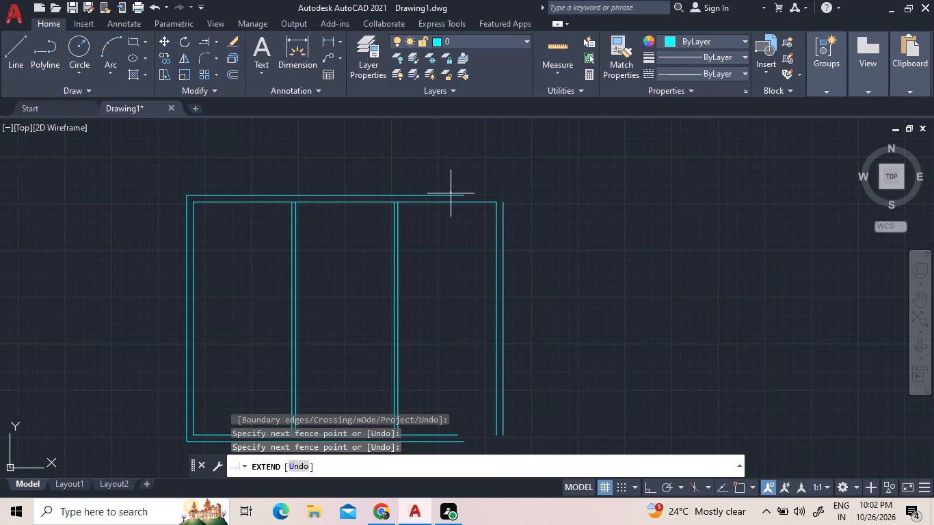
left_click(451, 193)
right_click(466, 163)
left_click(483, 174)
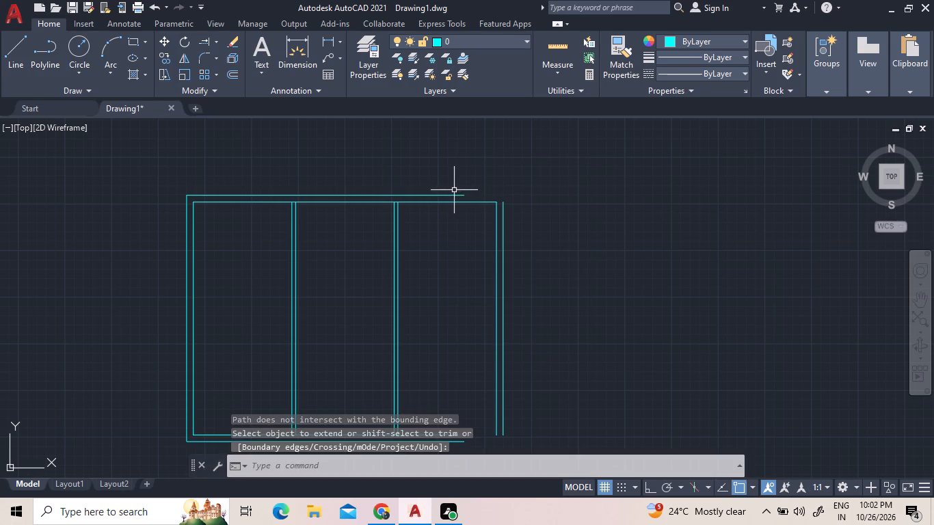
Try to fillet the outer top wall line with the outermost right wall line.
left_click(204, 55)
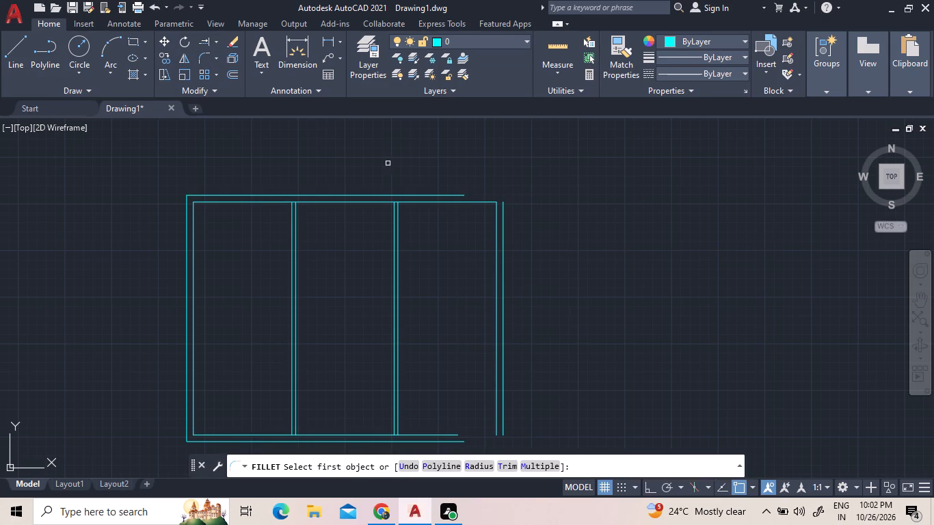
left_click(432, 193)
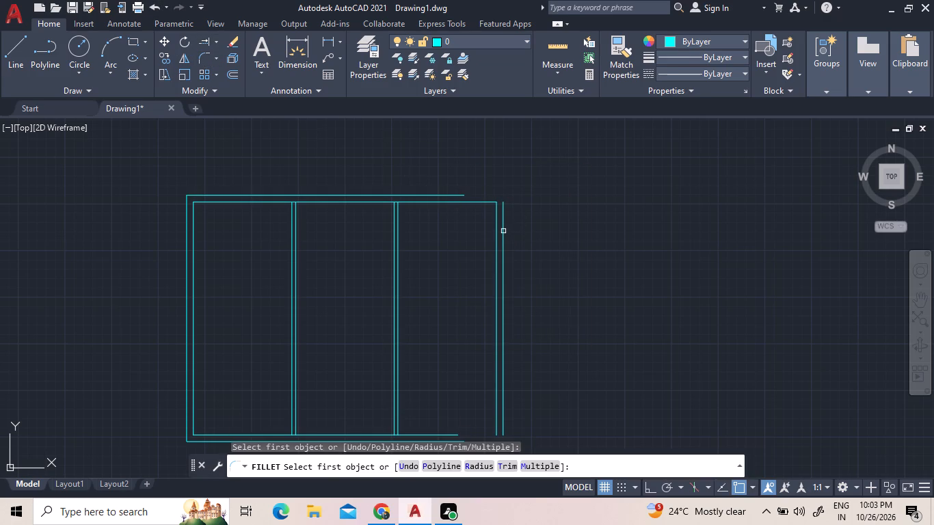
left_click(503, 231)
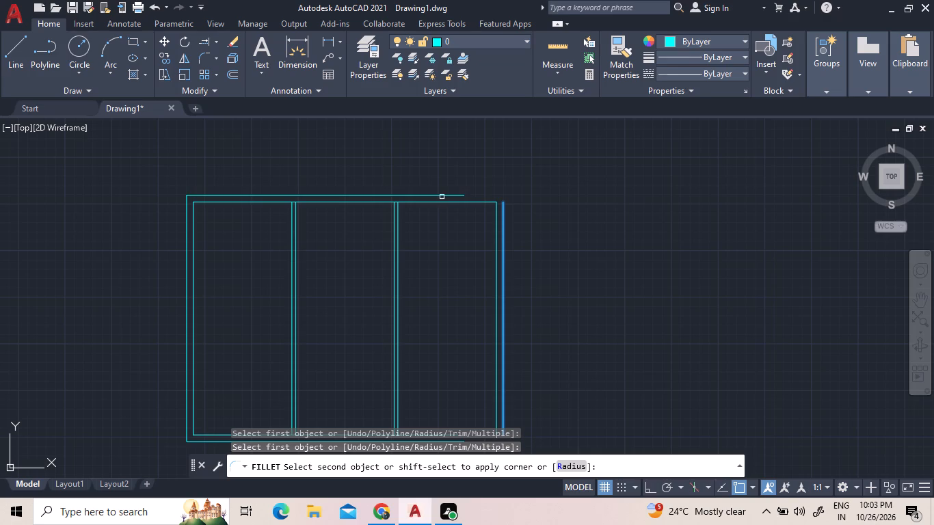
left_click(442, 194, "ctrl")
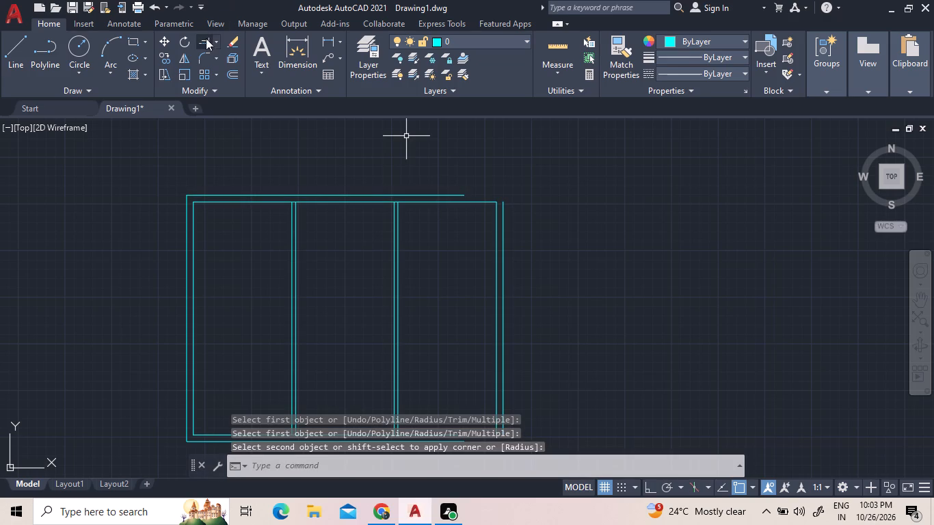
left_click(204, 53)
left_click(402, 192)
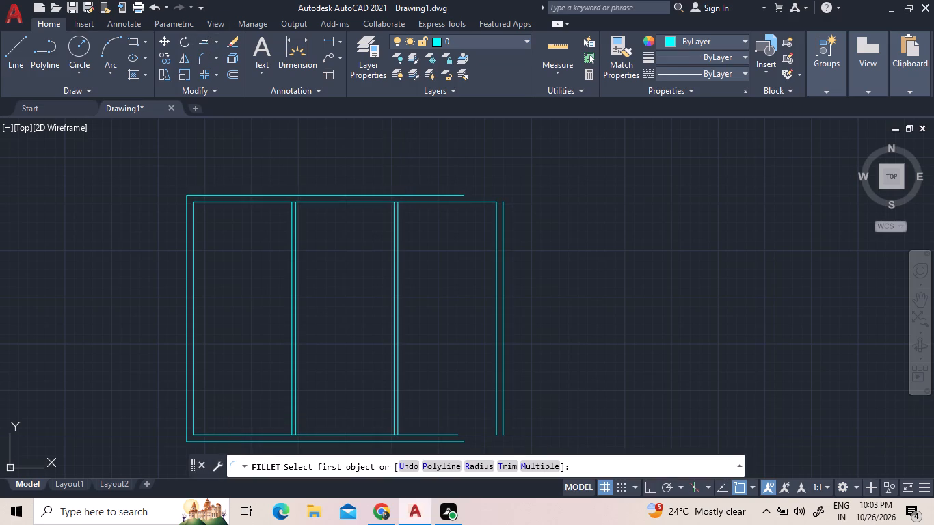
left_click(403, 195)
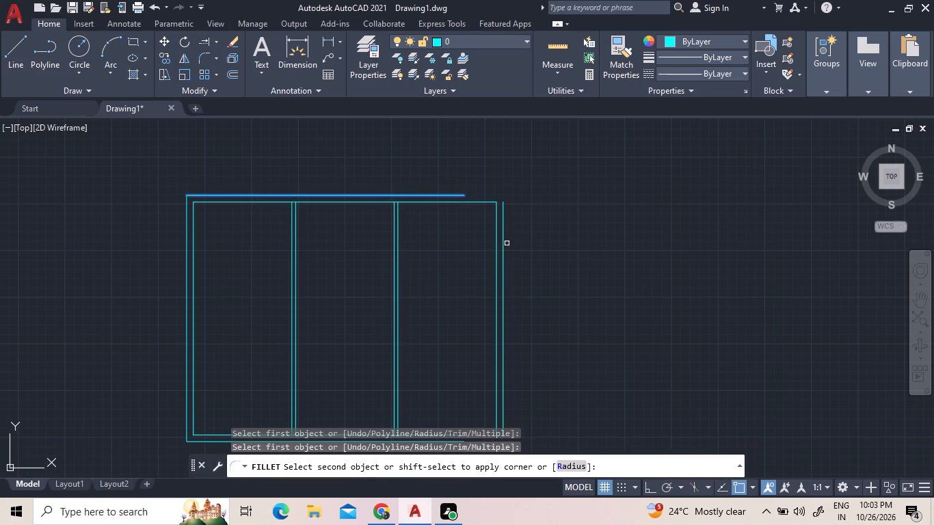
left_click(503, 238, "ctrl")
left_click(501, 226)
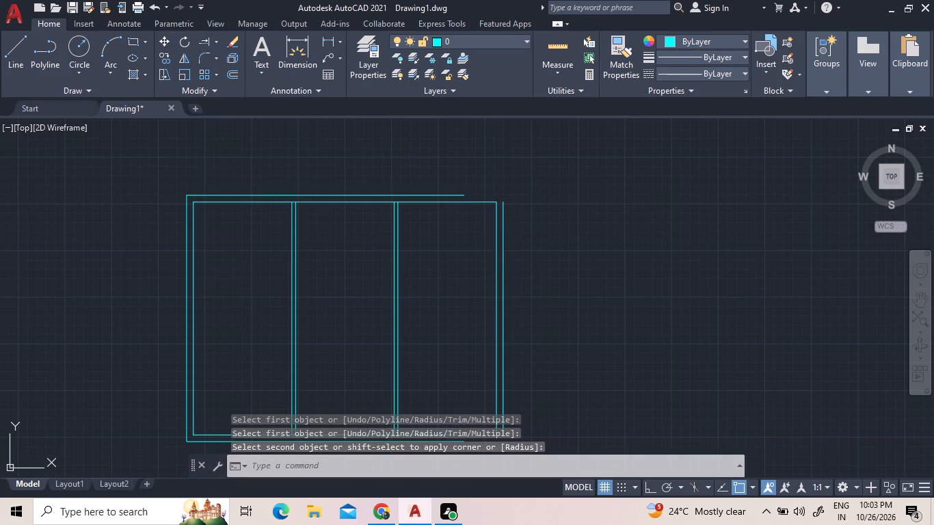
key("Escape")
Fillet the outer top wall line and the outermost right wall line into a square corner.
left_click(197, 58)
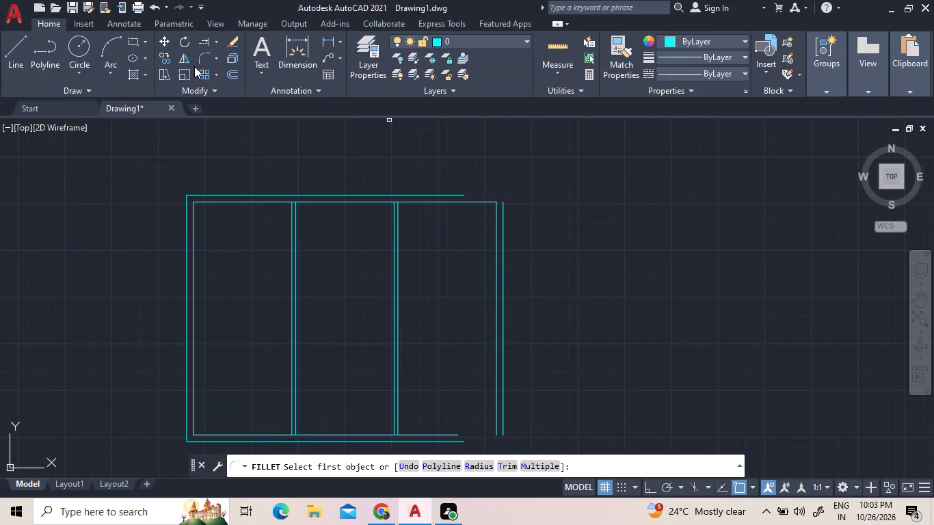
left_click(203, 57)
left_click(442, 196)
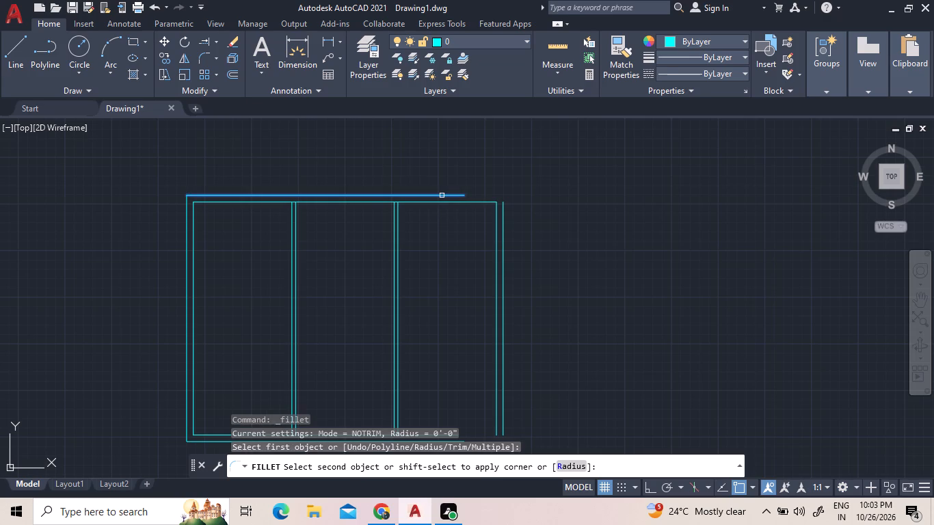
left_click(503, 217, "shift")
Extend the inner bottom wall line to the inner line of the new right wall, and end the Extend command.
scroll(535, 219, "down", 3)
scroll(535, 267, "up", 3)
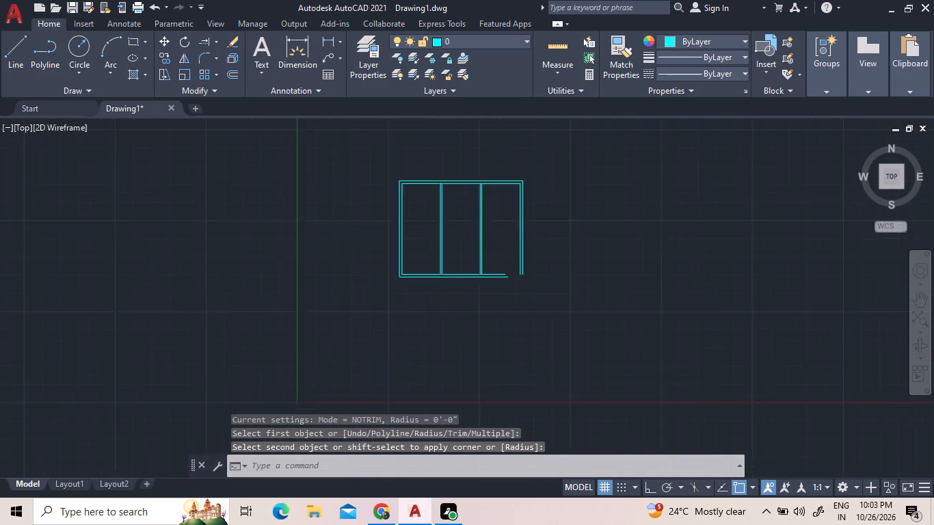
scroll(485, 301, "up", 3)
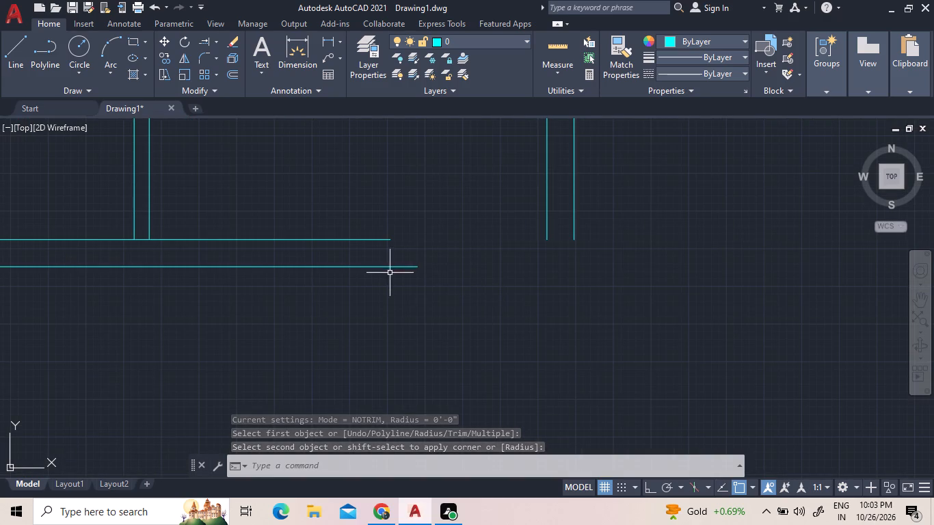
left_click(201, 34)
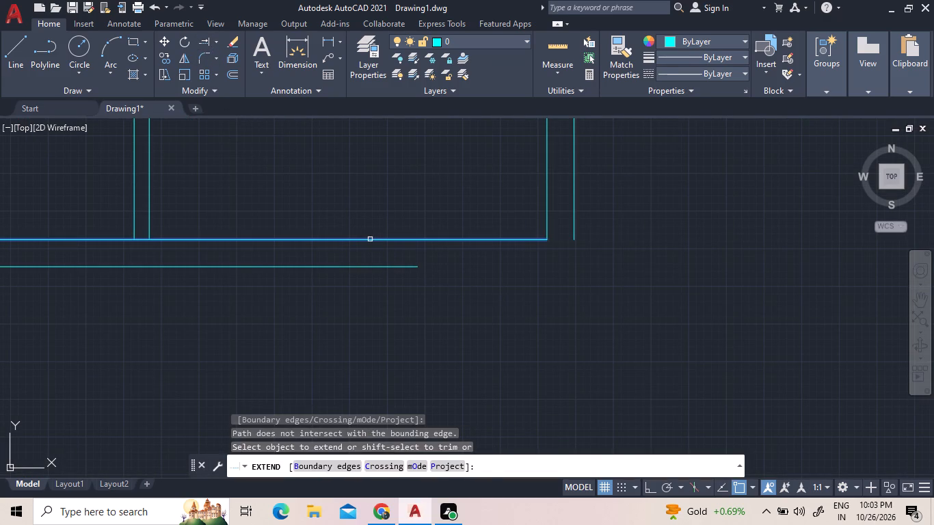
left_click(371, 239)
key("Escape")
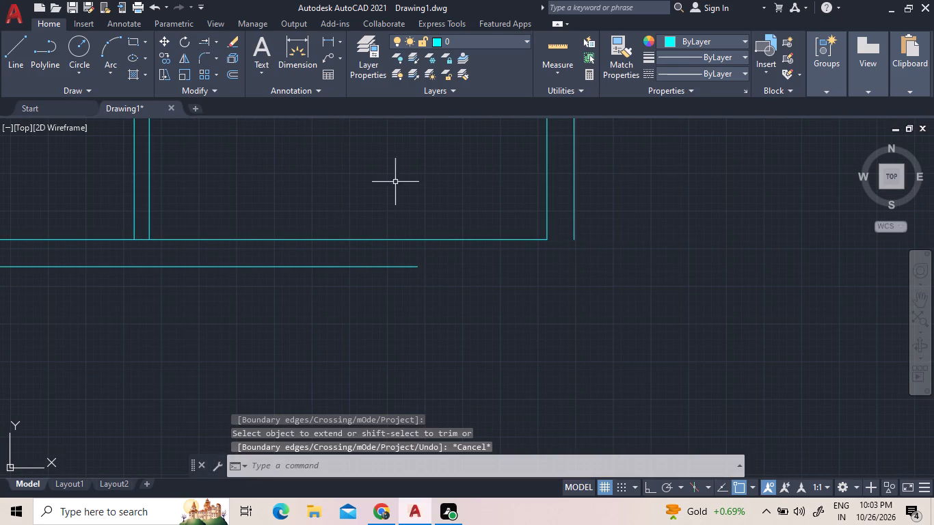
Fillet the outer bottom wall line and the outermost right wall line into a square corner.
left_click(209, 49)
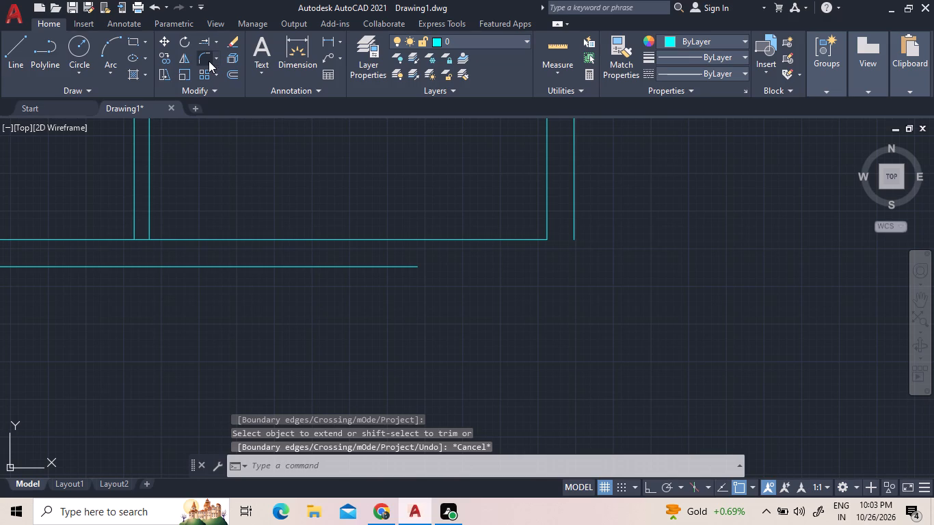
left_click(209, 61)
left_click(387, 267)
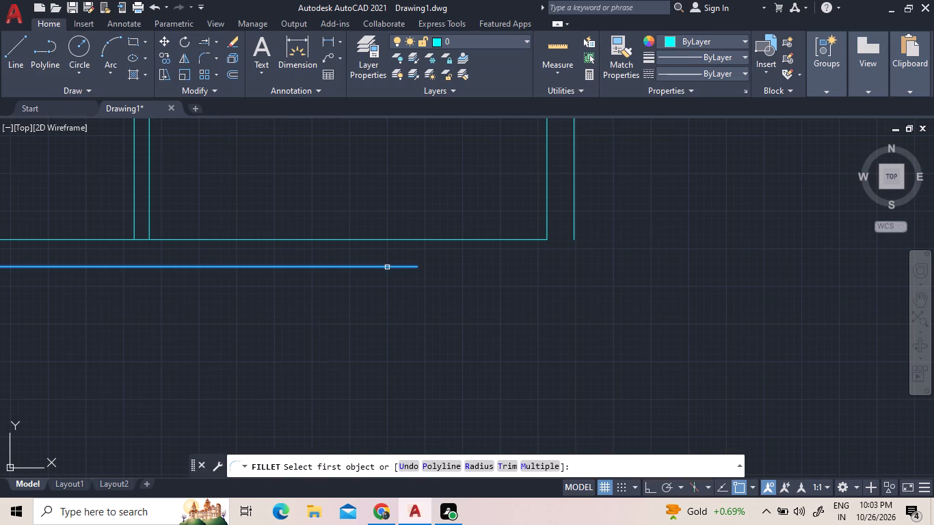
left_click(573, 214, "shift")
Trim the inner top wall line between the two lines of both partition walls to open the junctions.
scroll(592, 277, "down", 5)
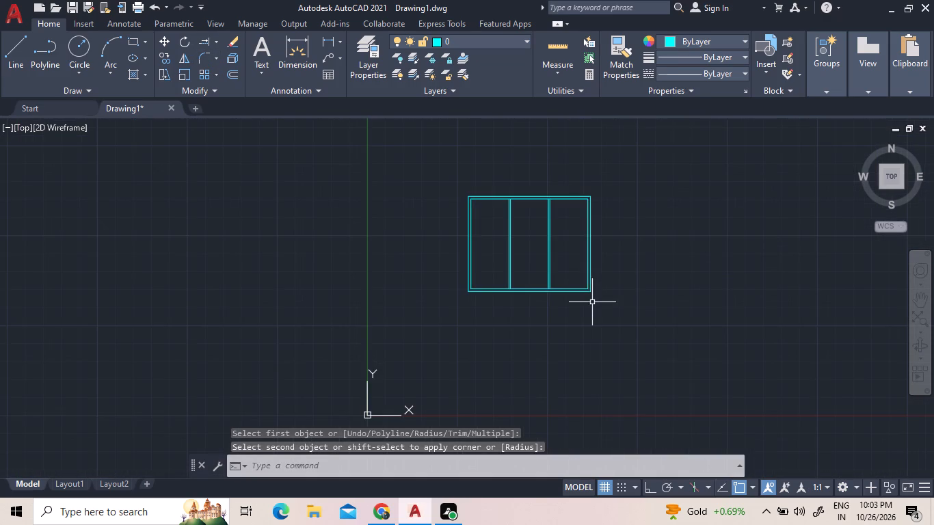
scroll(535, 171, "up", 4)
scroll(472, 169, "up", 2)
middle_click_drag(724, 335, 685, 325)
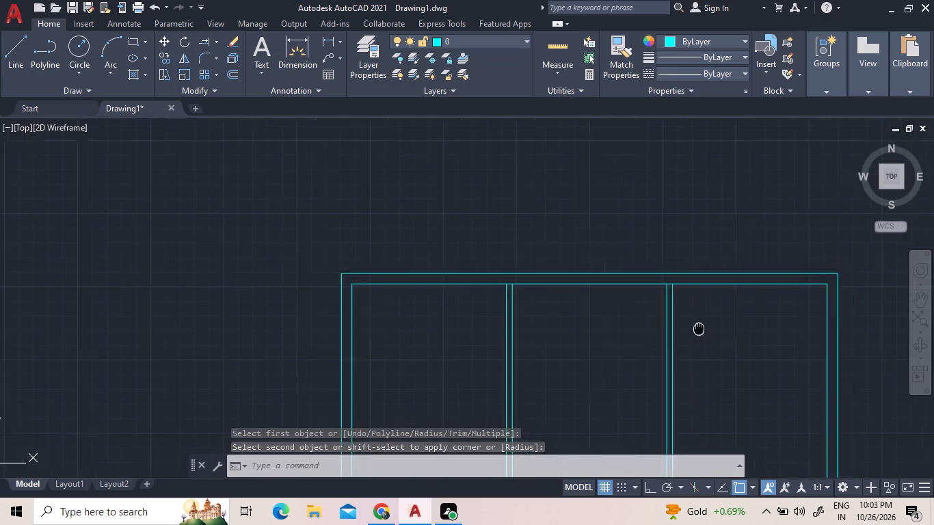
middle_click_drag(685, 325, 574, 288)
scroll(549, 286, "up", 2)
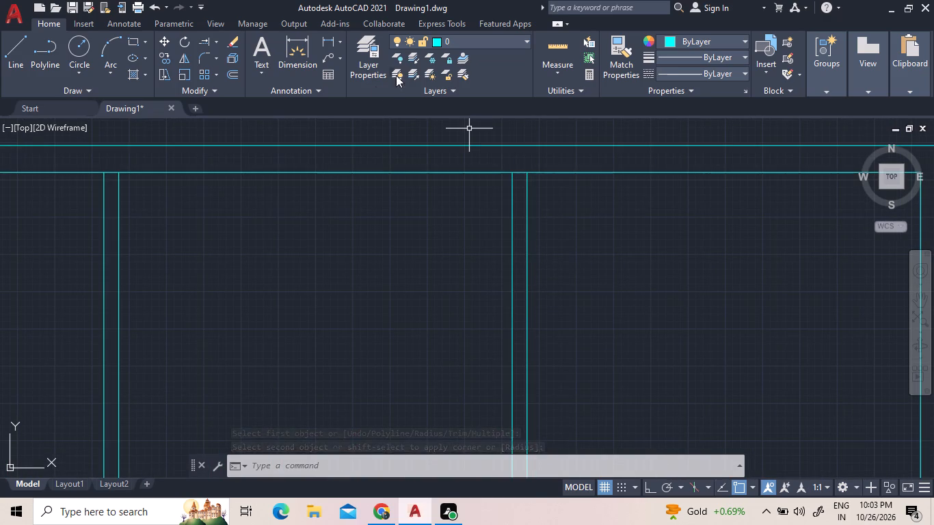
left_click(215, 41)
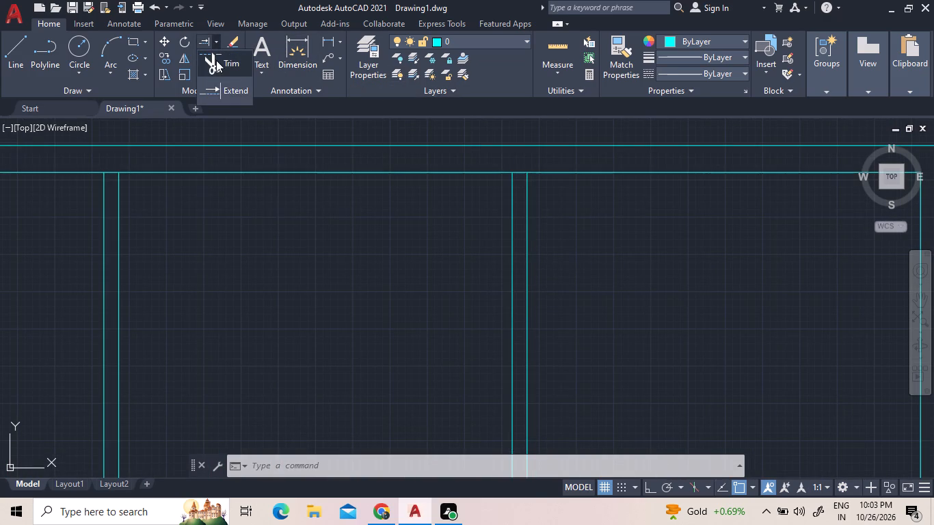
left_click(216, 60)
left_click(114, 170)
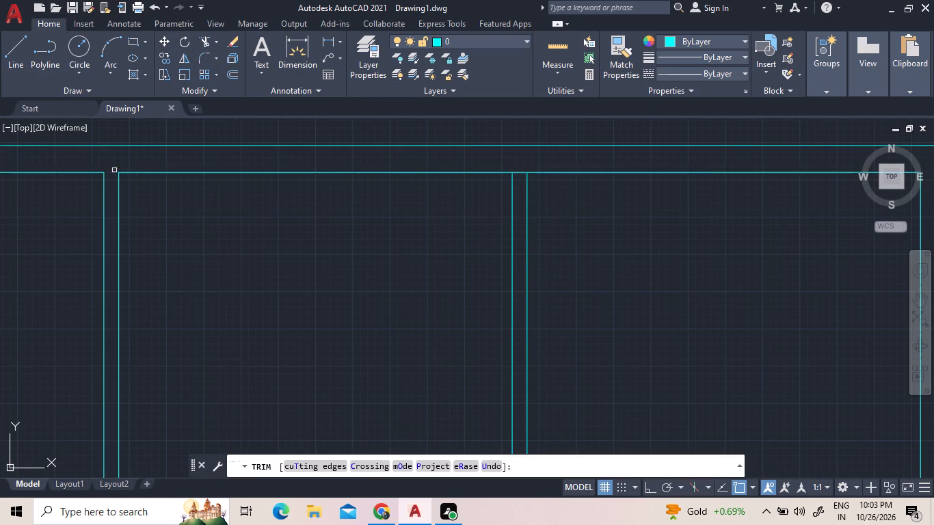
left_click(519, 175)
left_click(519, 165)
Trim the inner bottom wall line between the two lines of both partition walls, and end the Trim command.
scroll(519, 165, "down", 4)
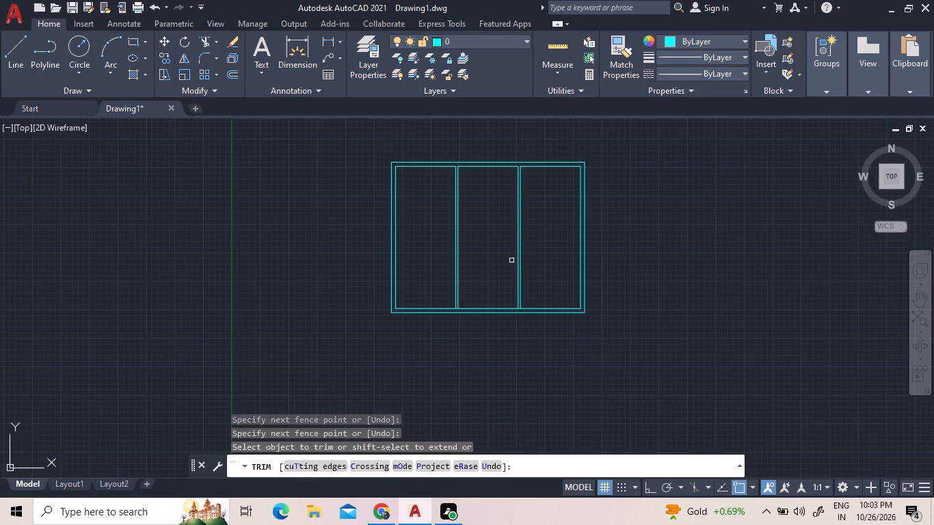
scroll(522, 304, "up", 7)
left_click(527, 312)
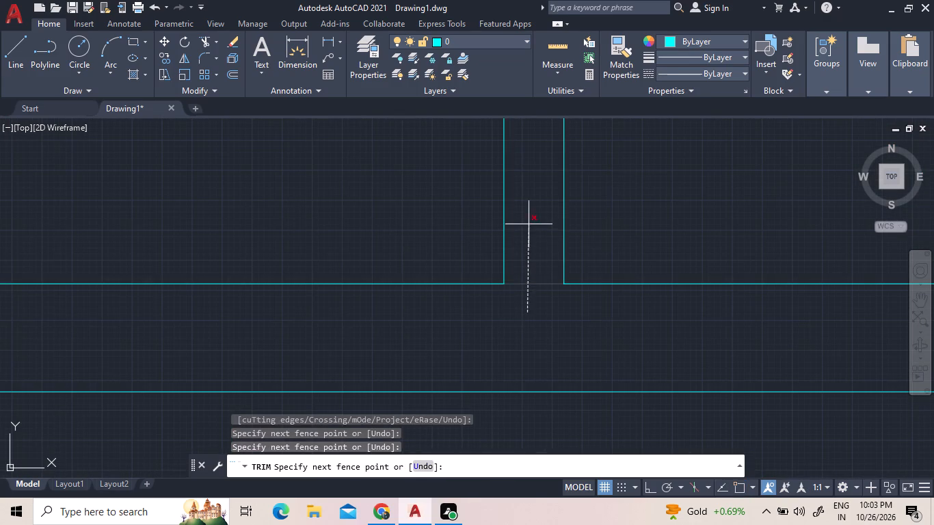
left_click(529, 224)
scroll(546, 301, "down", 4)
scroll(161, 312, "up", 4)
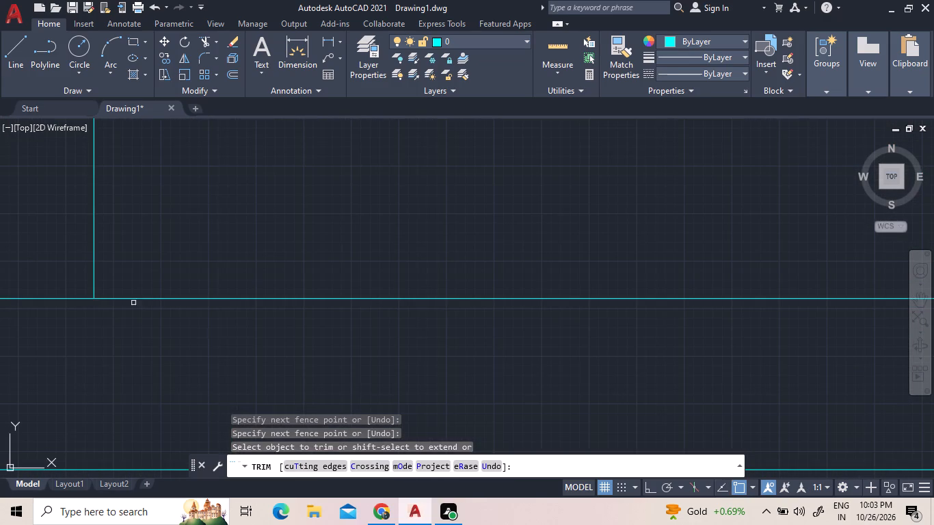
left_click_drag(43, 340, 44, 332)
scroll(52, 221, "down", 2)
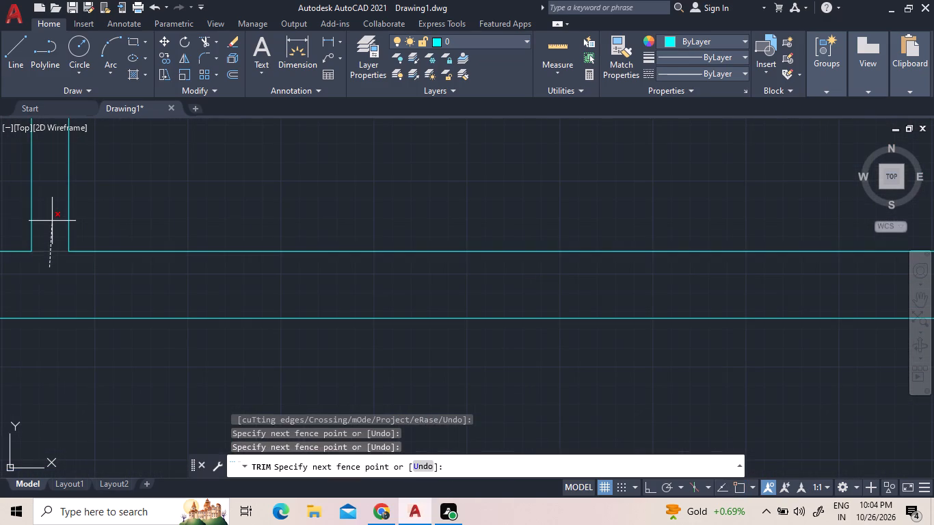
left_click(52, 221)
scroll(166, 265, "down", 5)
scroll(271, 332, "down", 3)
scroll(235, 212, "up", 2)
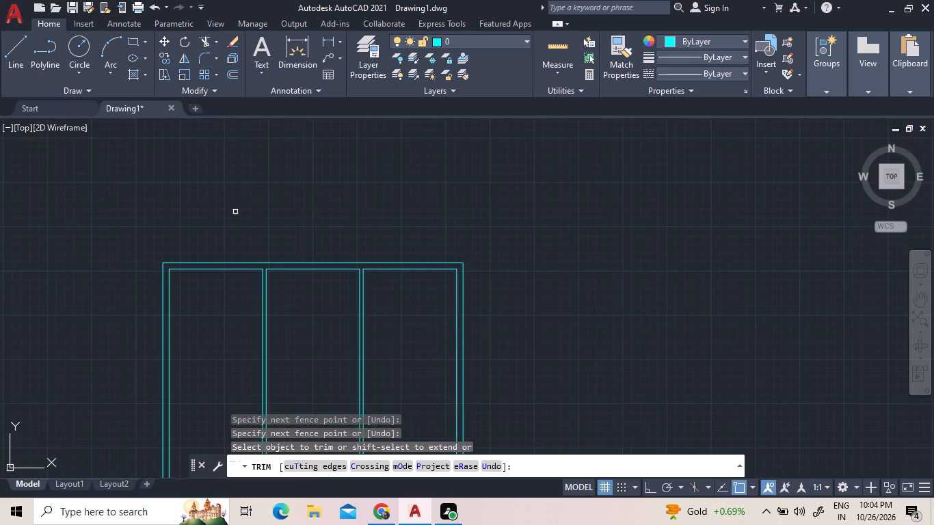
right_click(235, 212)
left_click(246, 219)
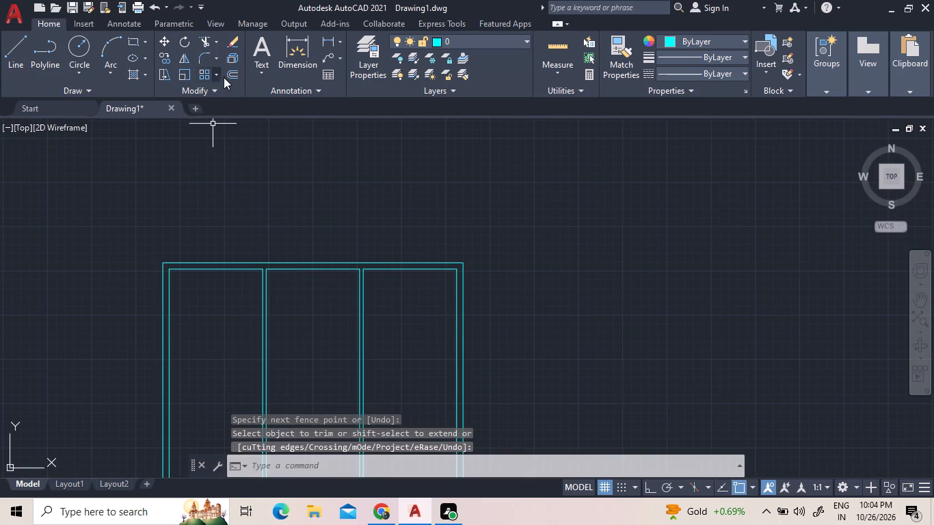
Offset the first room's inner top wall line 14'6" downward into the room.
left_click(232, 70)
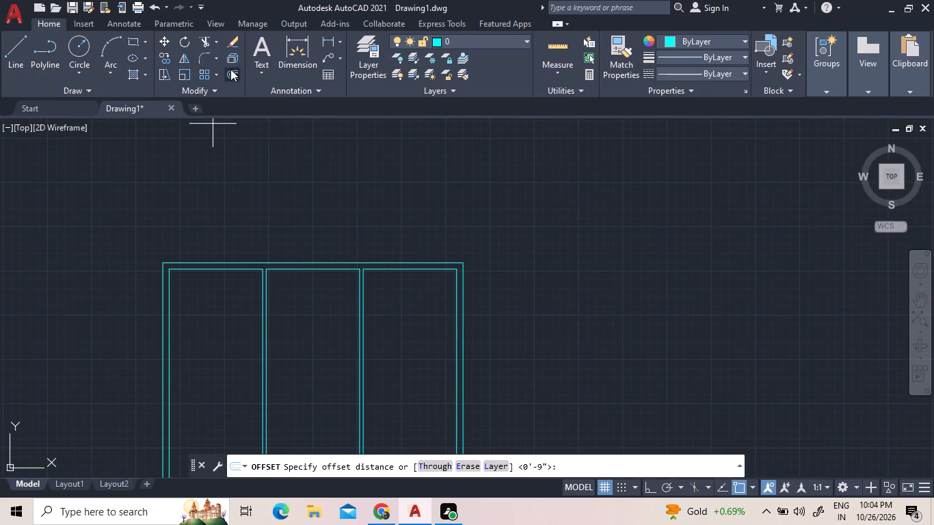
type("14'6\"")
key("Return")
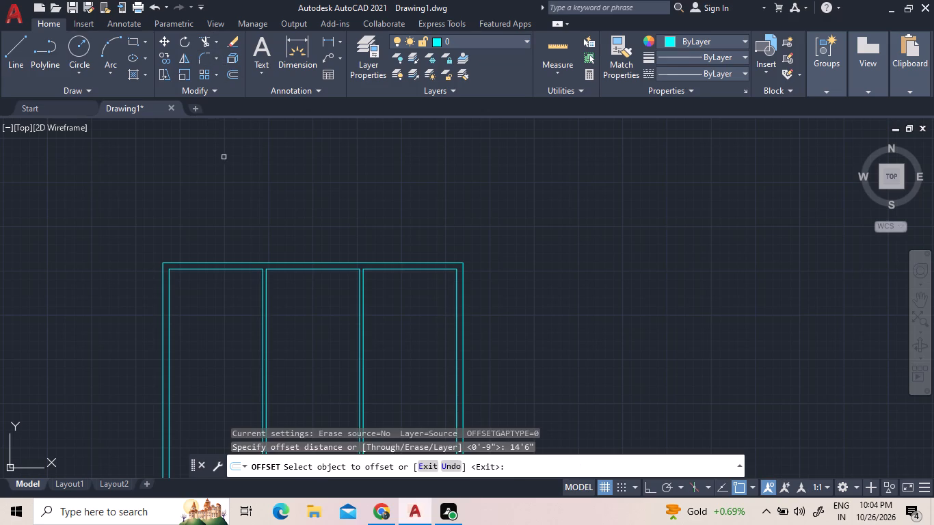
left_click(241, 270)
left_click(234, 338)
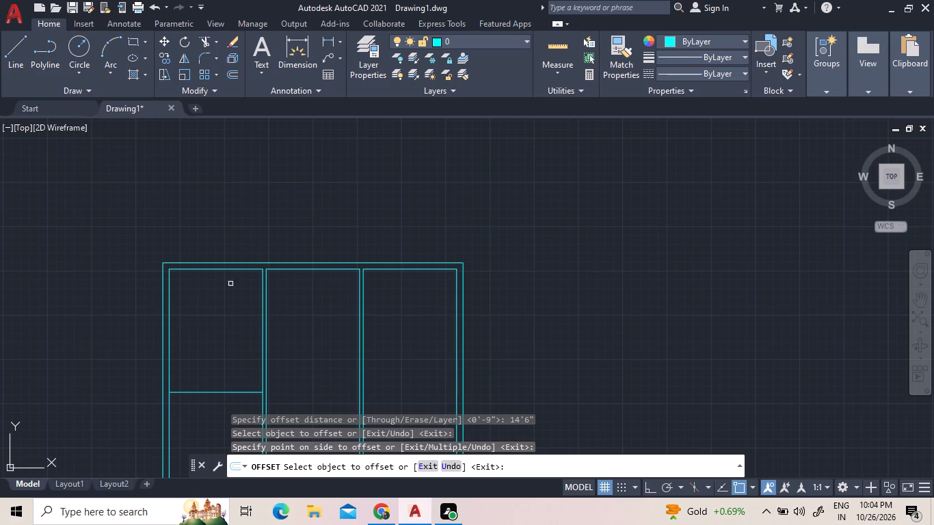
Offset the first bay's new horizontal line 5" downward to form the cross partition.
right_click(224, 211)
left_click(236, 215)
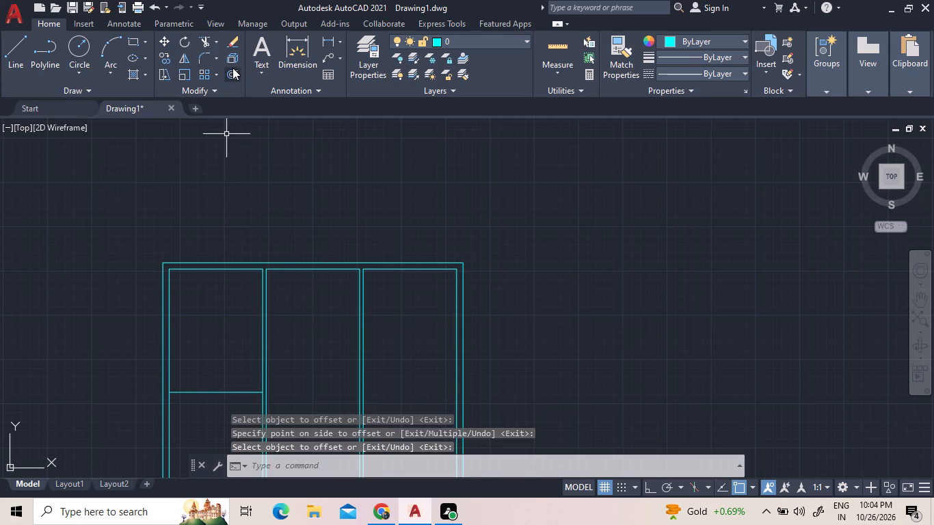
left_click(232, 68)
type("5\"")
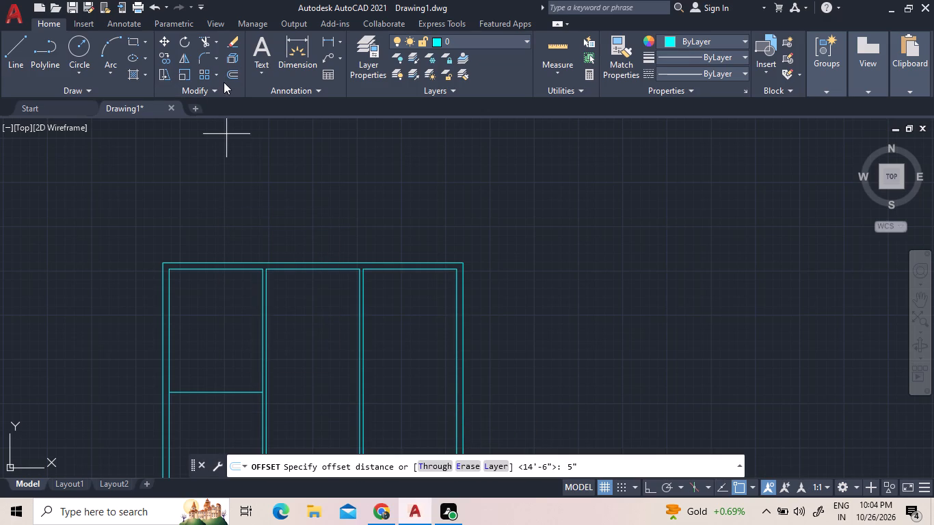
key("Return")
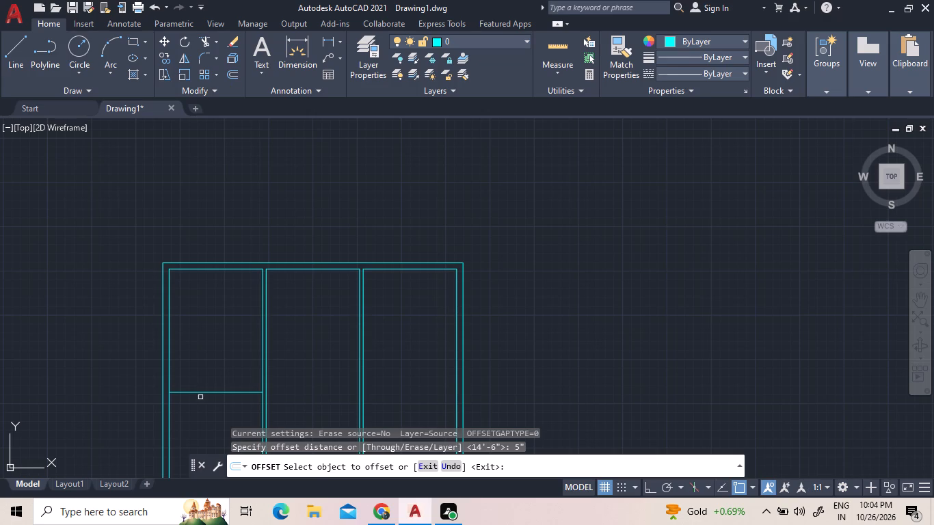
left_click(201, 392)
left_click(202, 419)
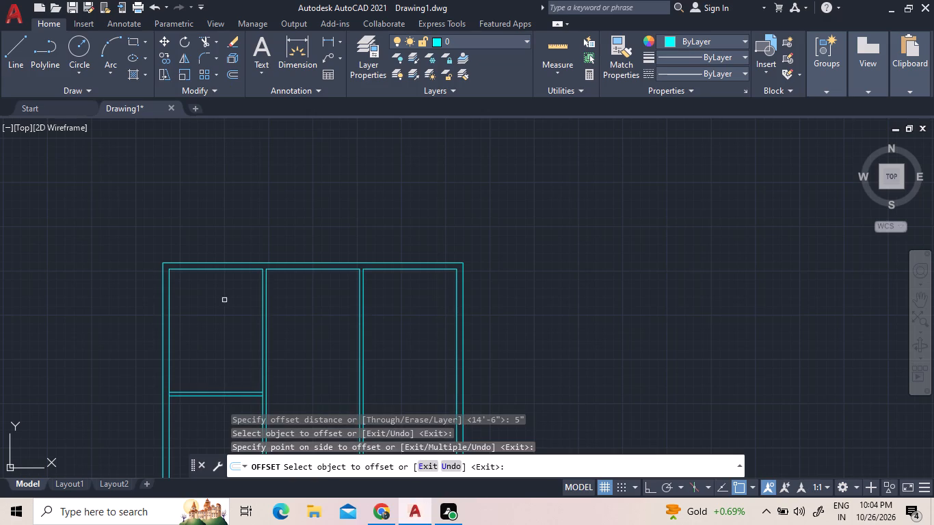
Trim the inner left wall line and the first vertical partition's near line between the two cross-partition lines, and end Trim.
scroll(224, 301, "down", 1)
scroll(217, 383, "up", 3)
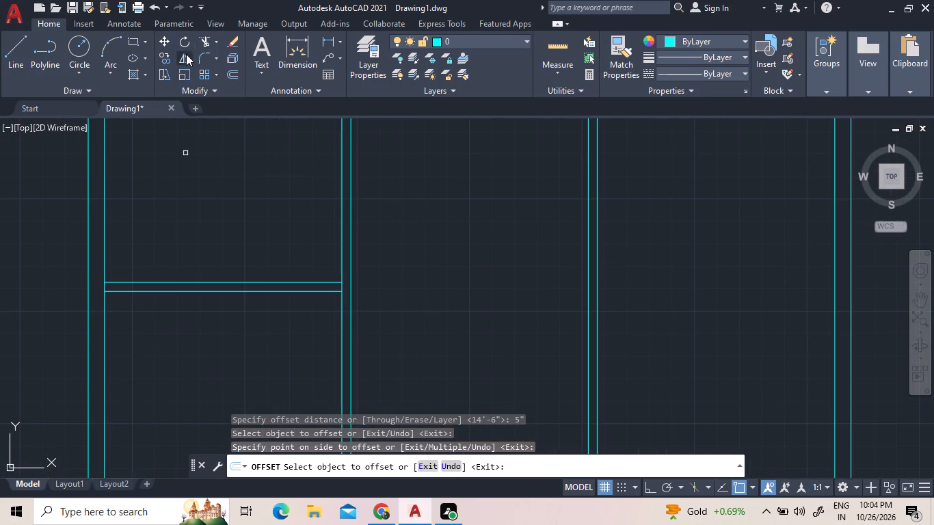
left_click(204, 38)
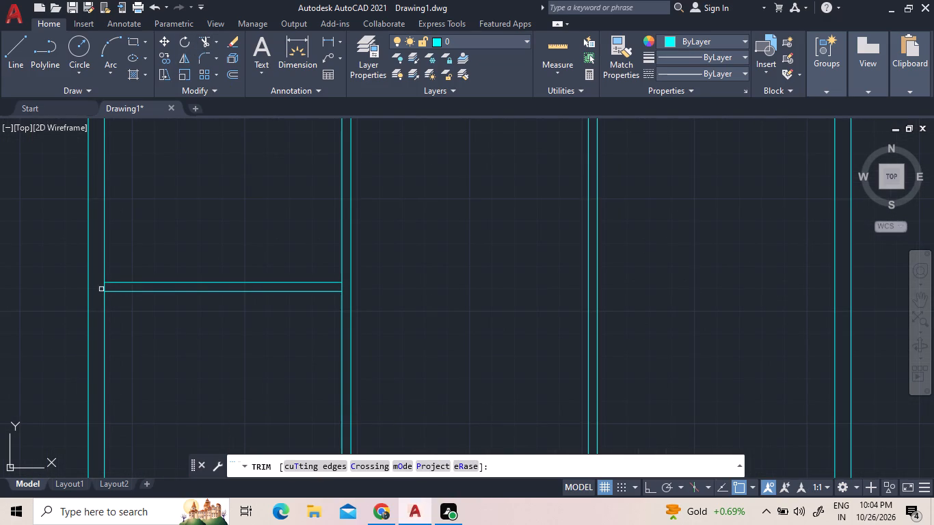
left_click(103, 286)
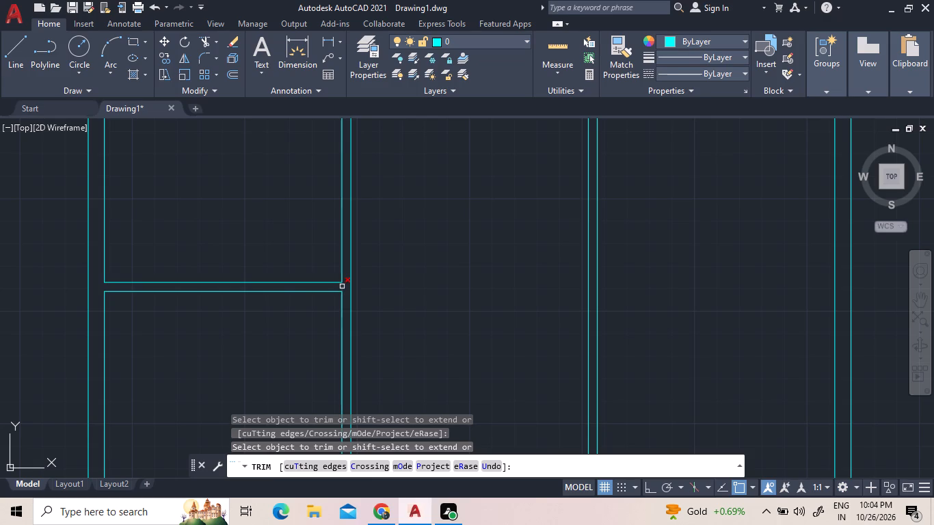
left_click(342, 286)
right_click(254, 245)
left_click(273, 252)
Extend both cross-partition lines to the far line of the first vertical partition, and end the Extend command.
scroll(281, 243, "down", 2)
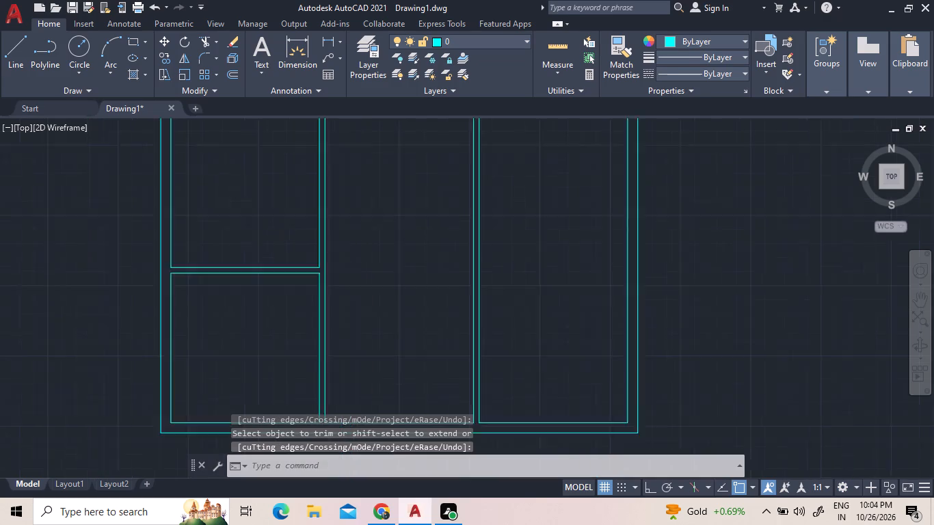
left_click(218, 40)
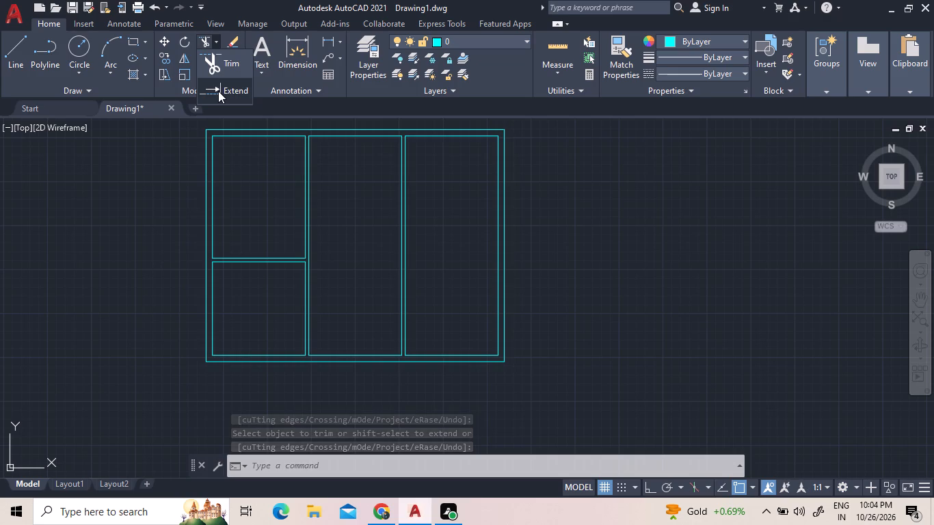
left_click(218, 91)
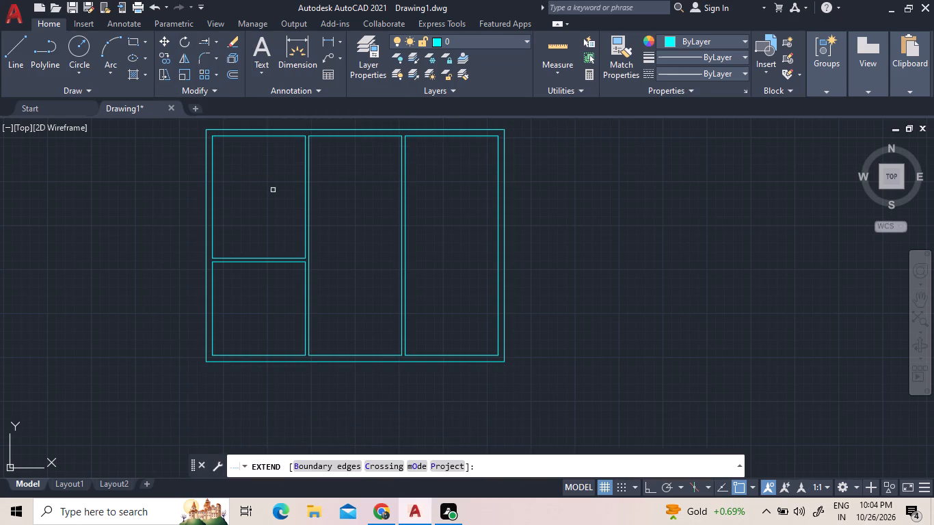
scroll(297, 272, "up", 3)
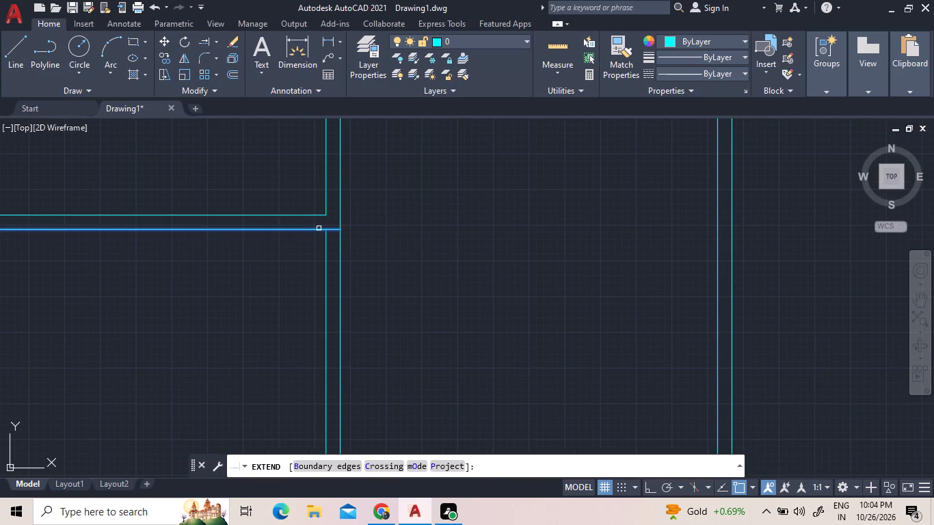
left_click(319, 228)
left_click(320, 216)
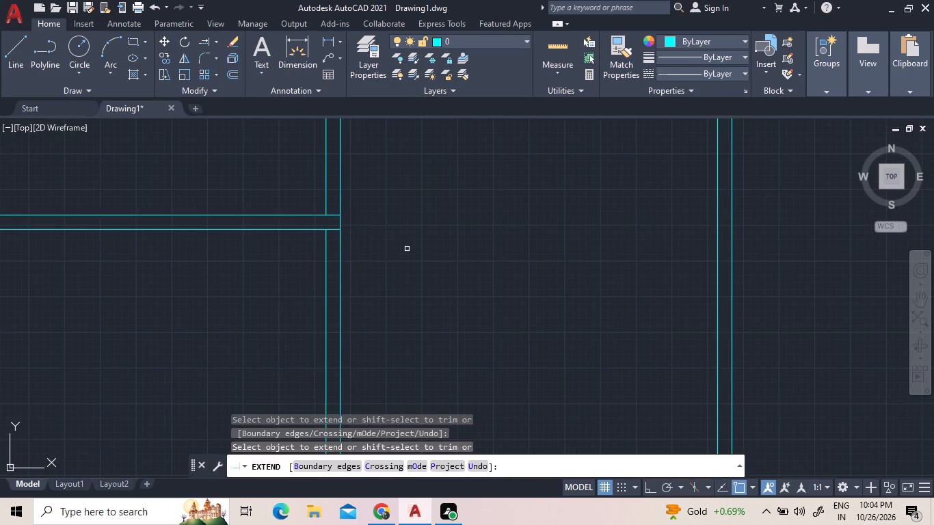
scroll(407, 254, "down", 3)
right_click(231, 241)
left_click(240, 248)
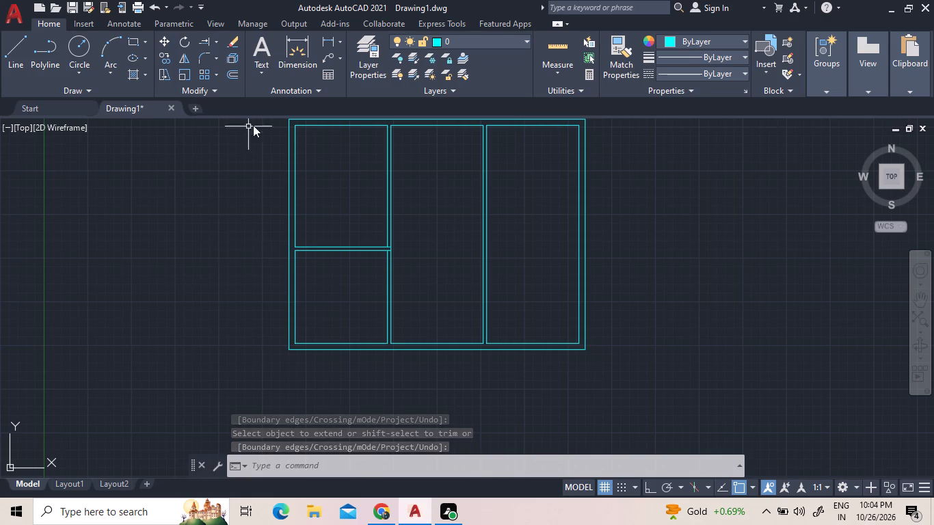
Offset the lower line of the first bay's cross partition 7' downward.
left_click(233, 75)
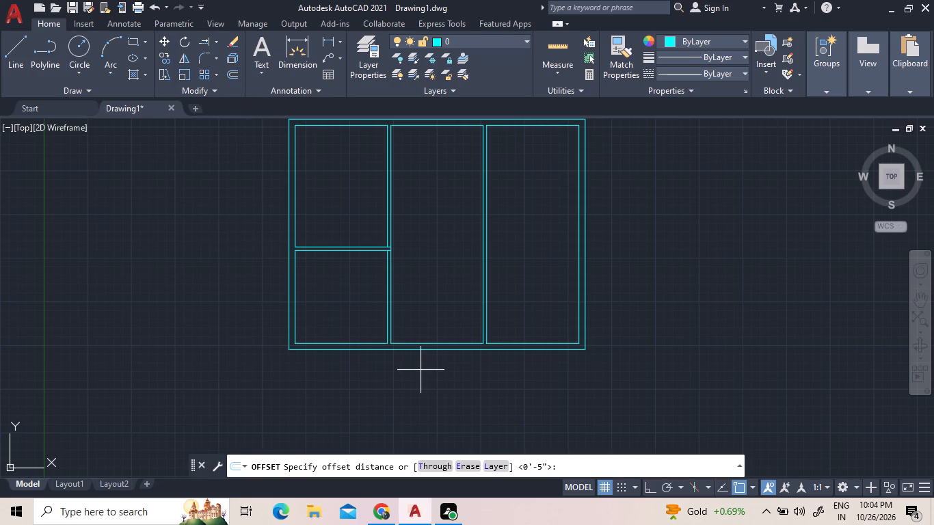
type("7'")
key("Return")
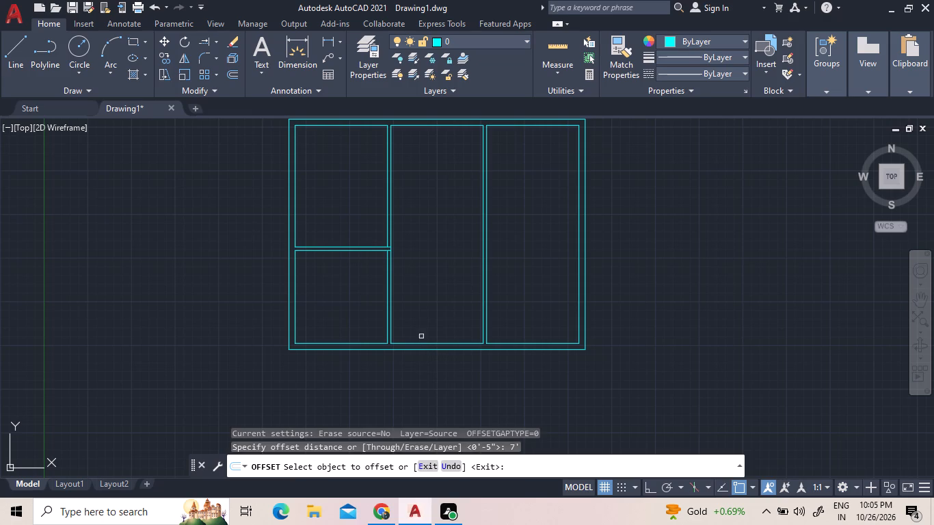
left_click(369, 252)
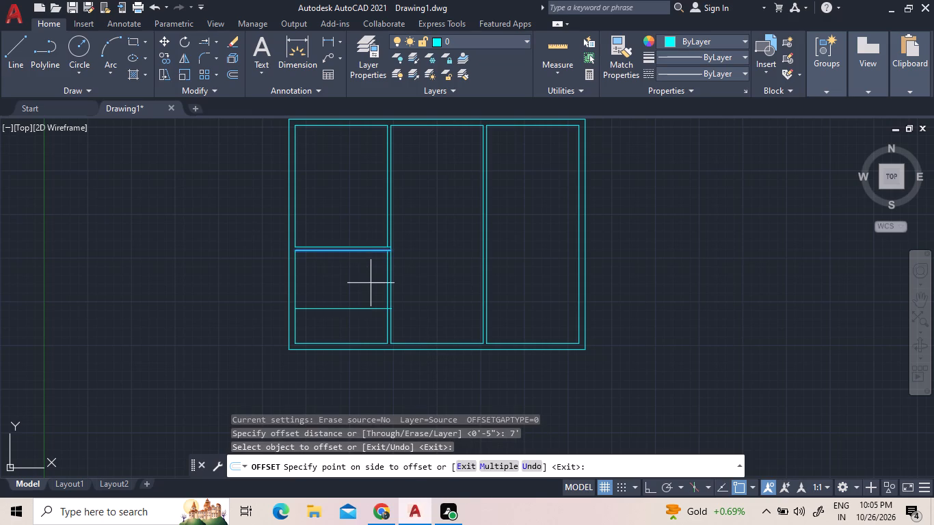
left_click(371, 286)
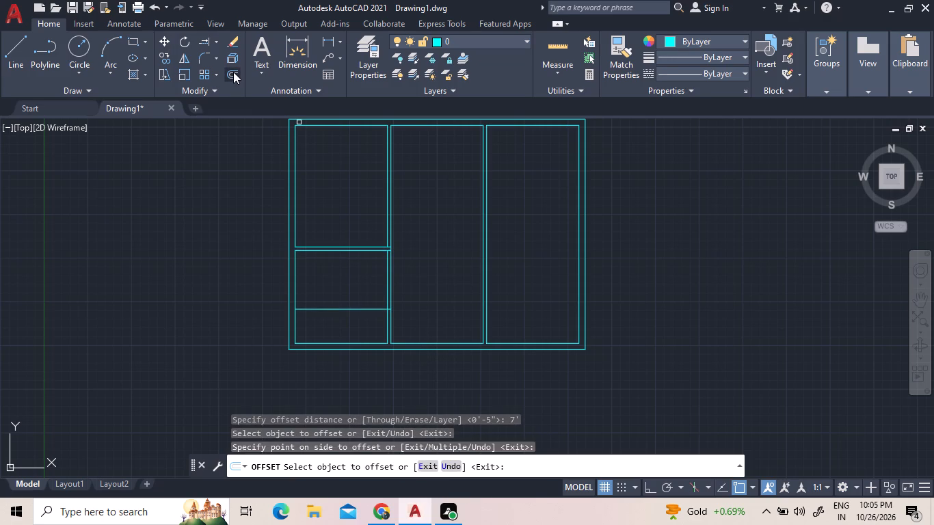
Offset the new line in the first bay's lower room 5" downward to form a second cross partition.
left_click(233, 72)
type("5\"")
key("Return")
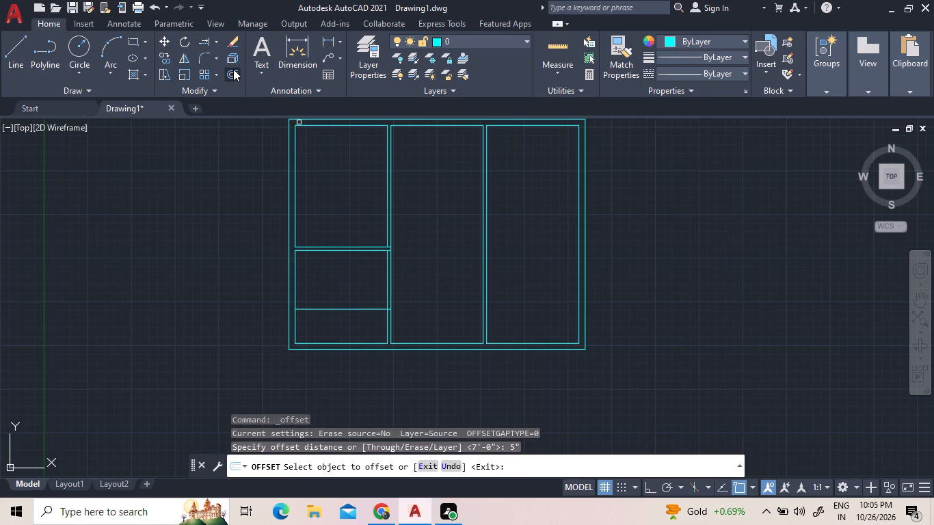
left_click(320, 310)
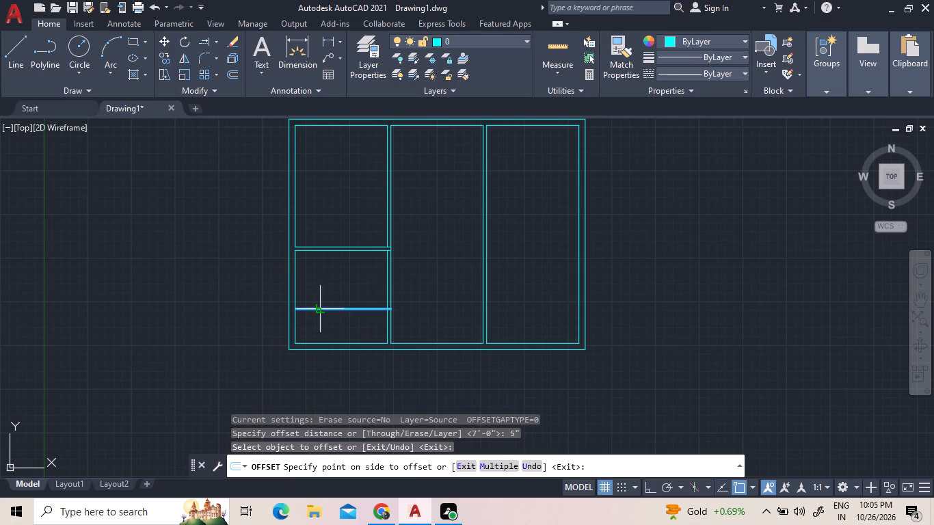
left_click(328, 333)
Offset the lower line of the second cross partition 7' downward, past the existing bottom wall.
left_click(234, 76)
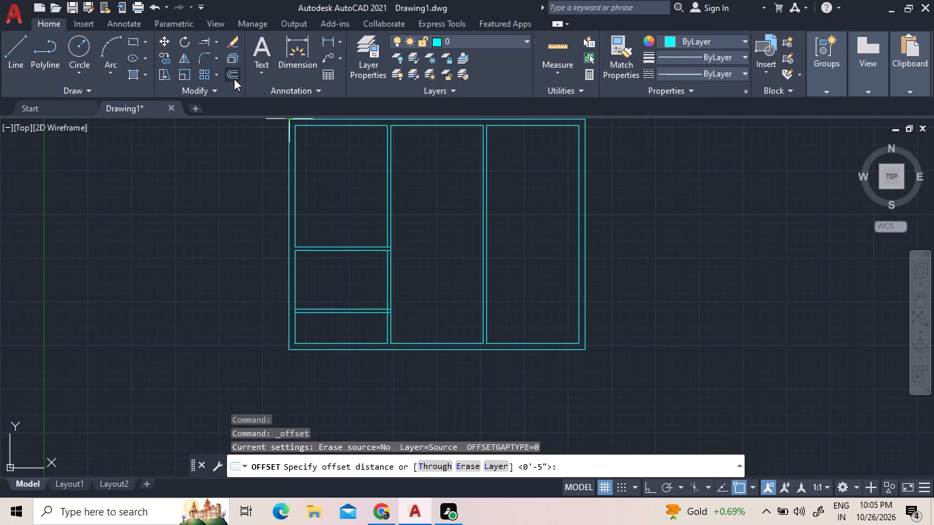
key("7")
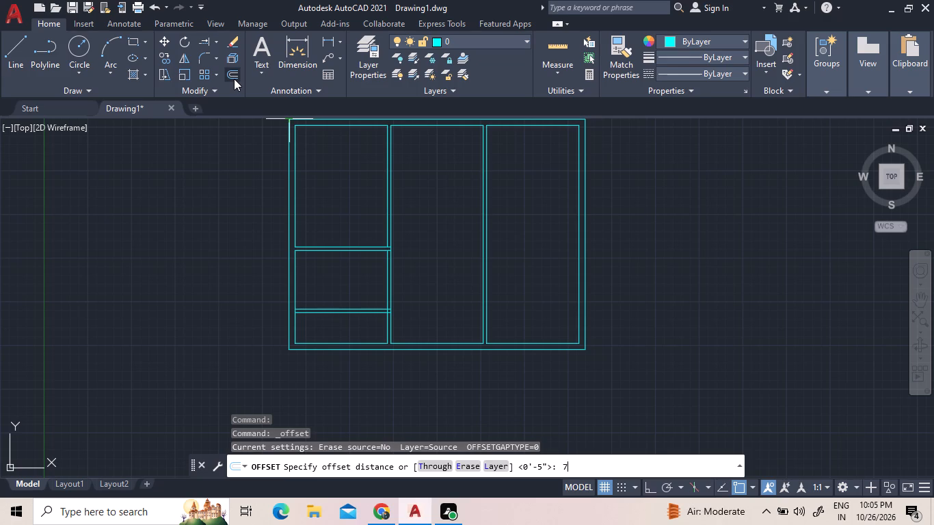
key("apostrophe")
key("Return")
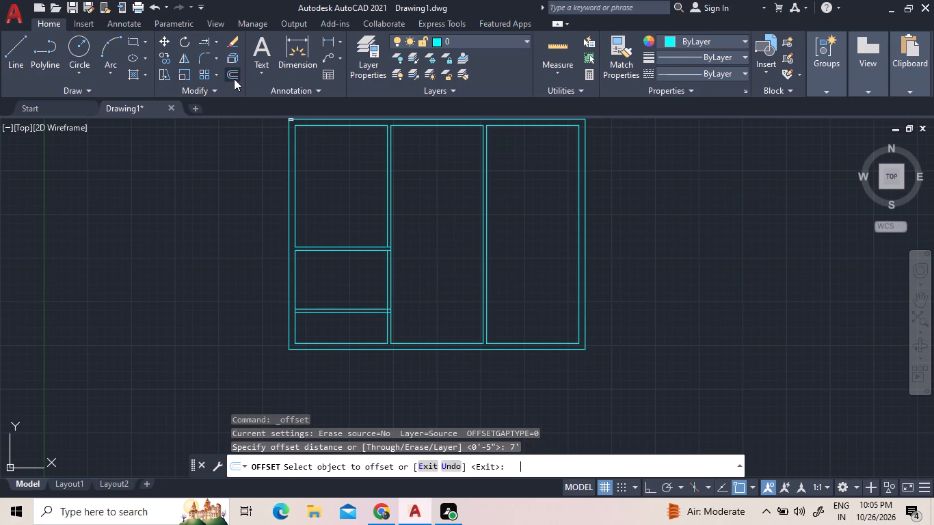
left_click(338, 314)
left_click(340, 347)
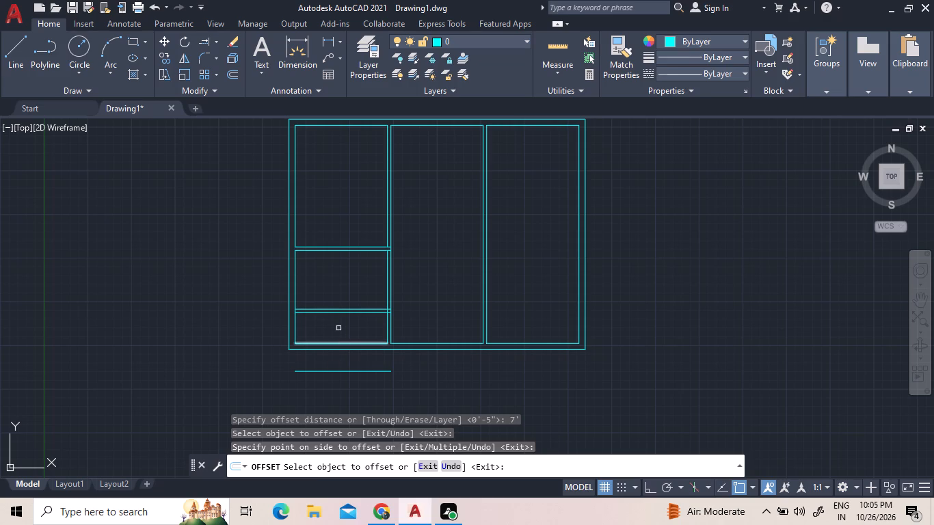
Offset the new line below the plan 9" downward to form the new bottom wall, and end the Offset command.
left_click(229, 75)
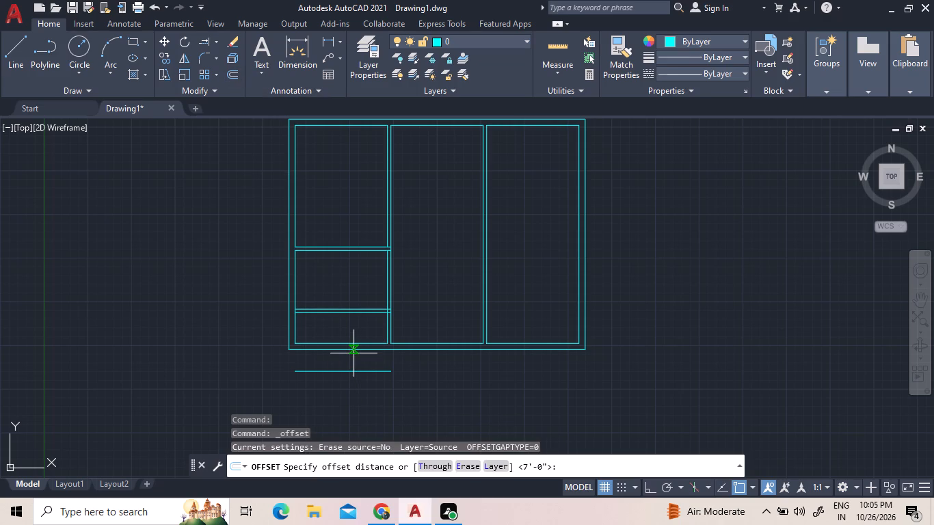
key("9")
key("shift+quotedbl")
key("Return")
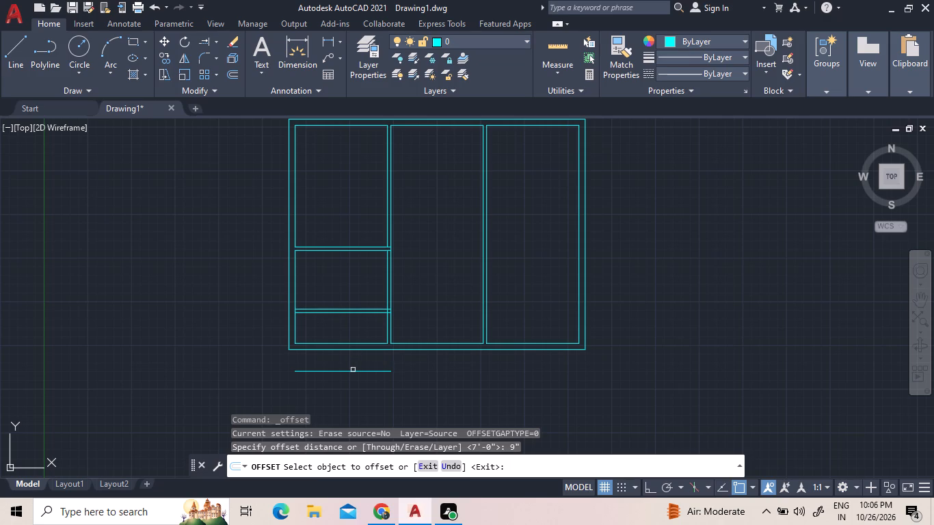
left_click(351, 371)
left_click(351, 381)
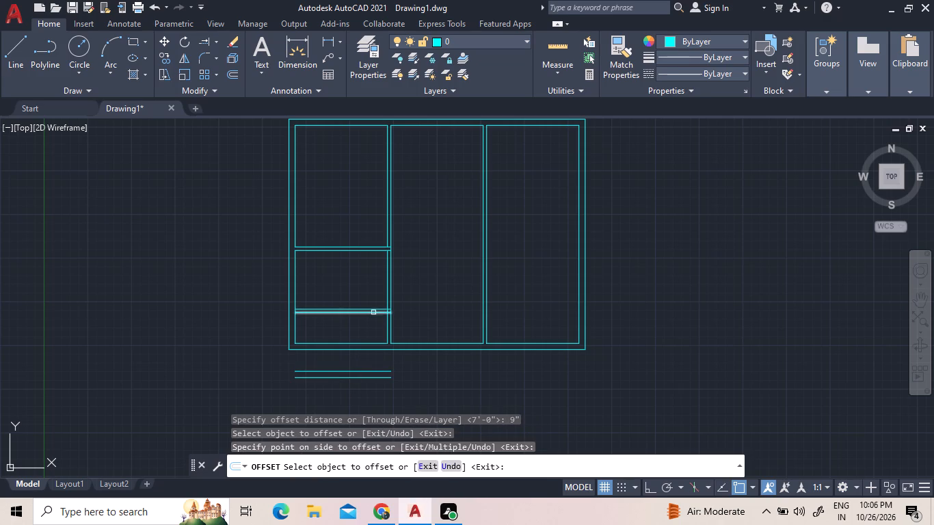
right_click(358, 327)
left_click(383, 337)
Delete the old bottom wall: its outer line and the three inner line segments of the bays.
left_click(377, 346)
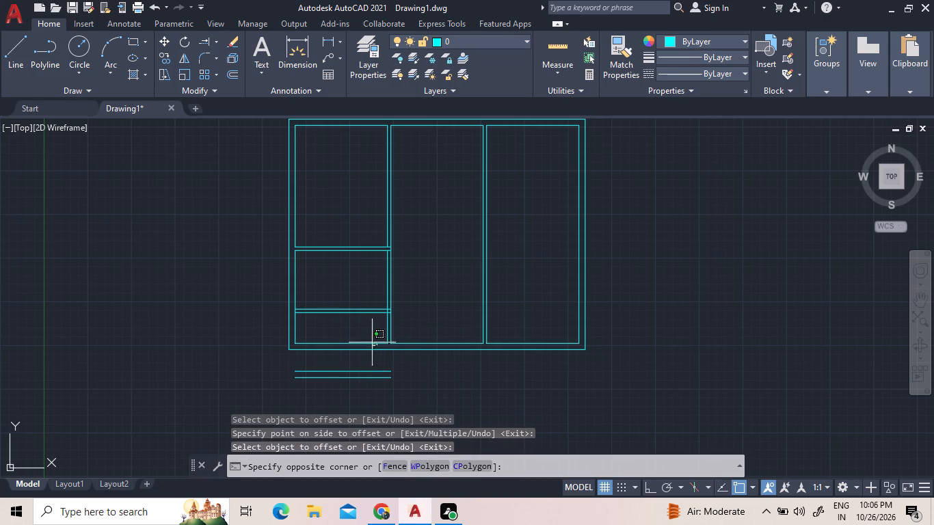
left_click(368, 337)
left_click(372, 358)
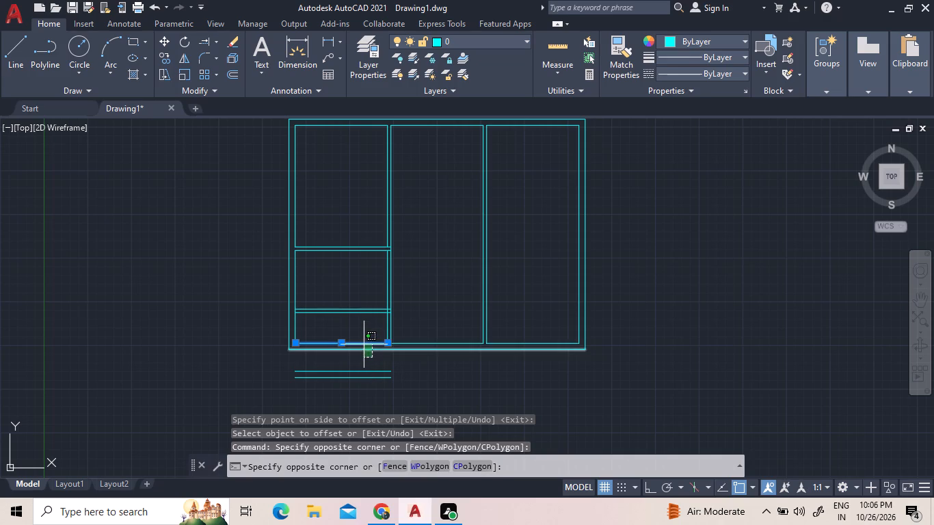
left_click(363, 345)
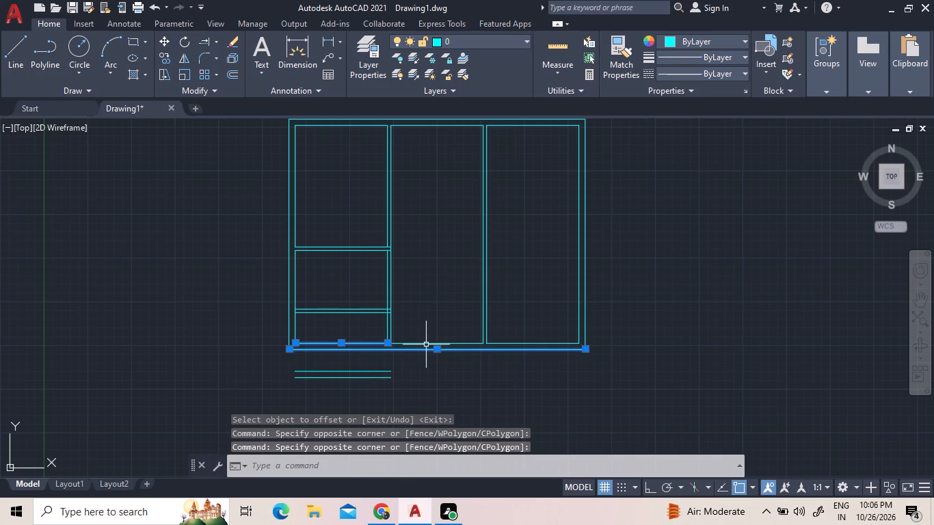
left_click(426, 344)
left_click(548, 340)
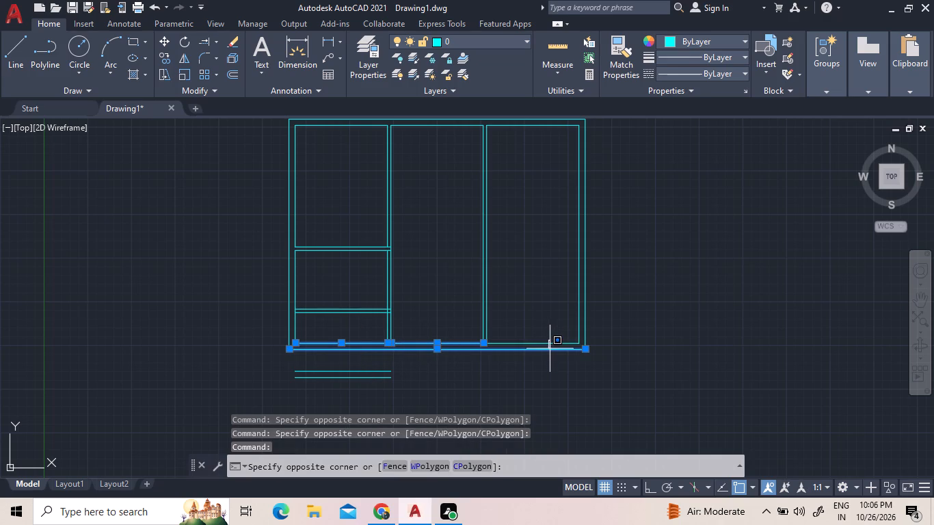
left_click(544, 343)
key("Delete")
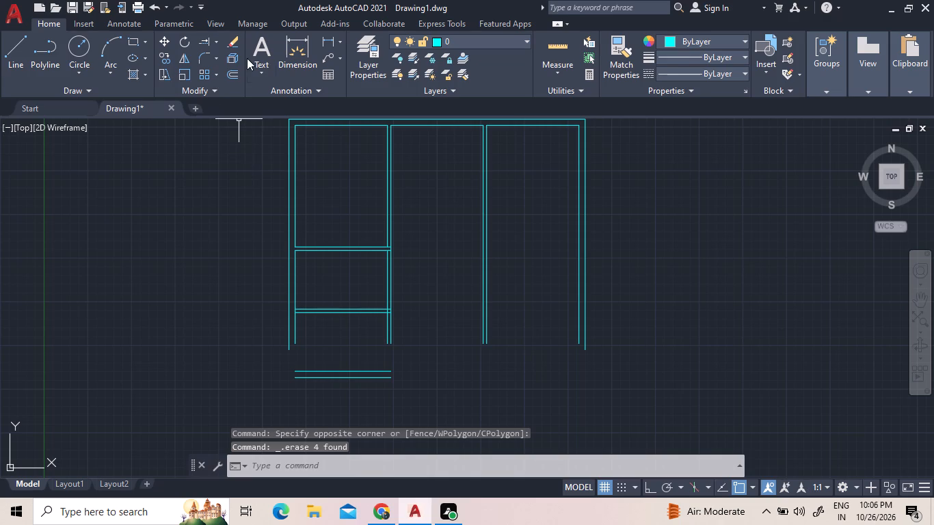
Extend the first bay's inner left wall line and both lines of its right partition down to the new bottom wall.
left_click(201, 38)
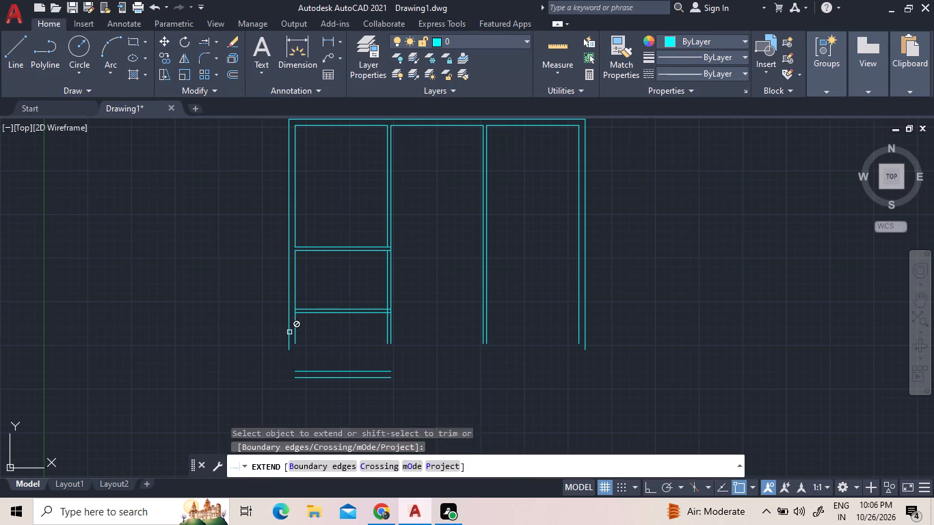
left_click(295, 337)
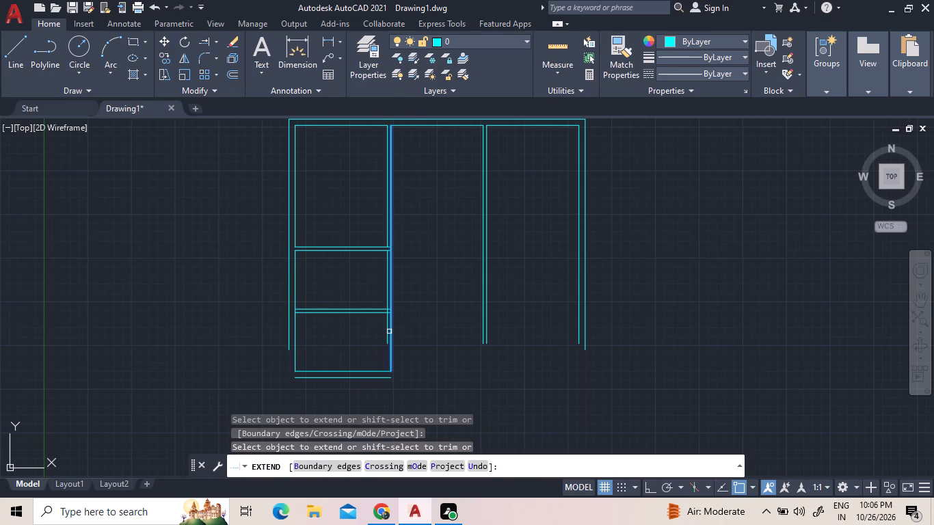
left_click(386, 329)
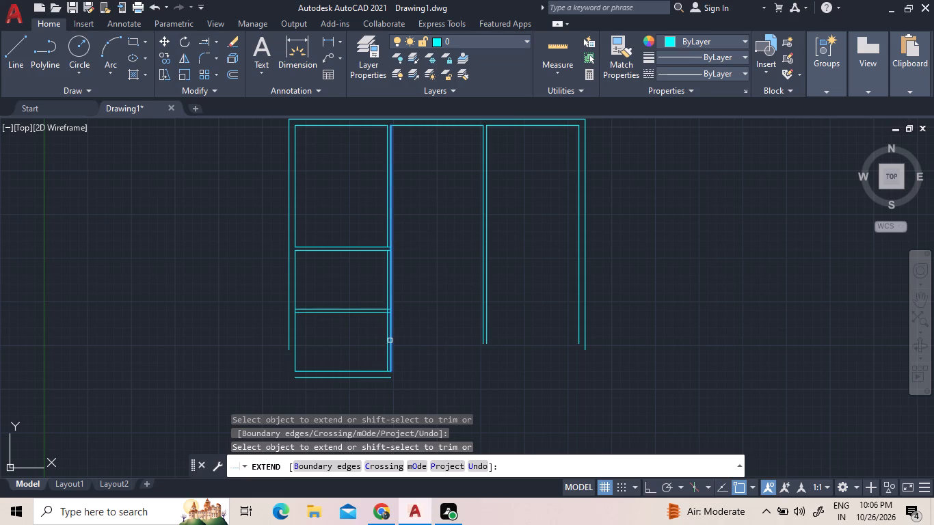
left_click(390, 338)
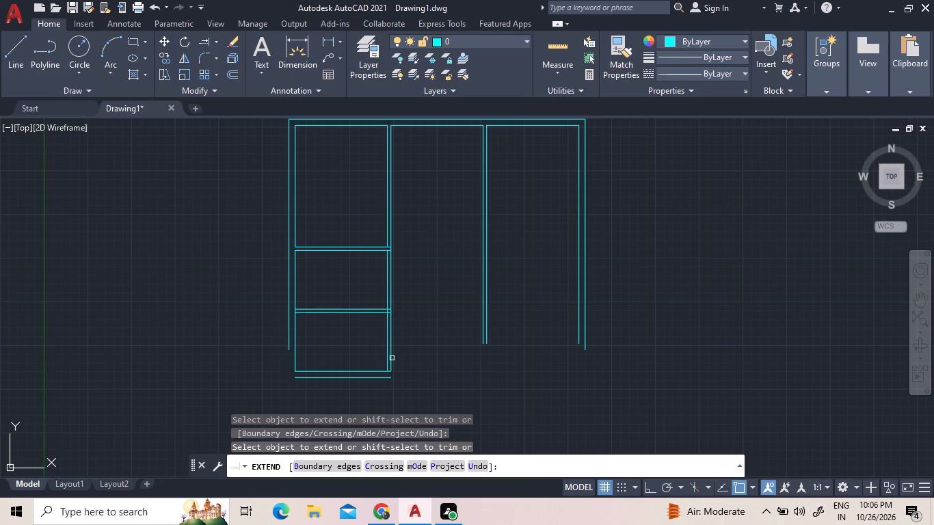
left_click(392, 358)
right_click(432, 356)
left_click(479, 183)
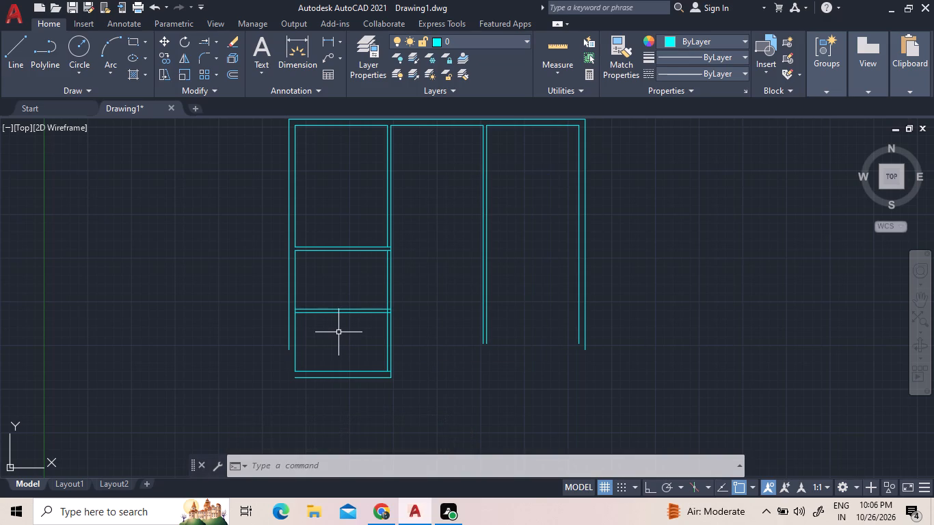
Offset the middle bay's inner top wall line 11'6" downward to start a cross partition.
middle_click_drag(472, 282, 470, 284)
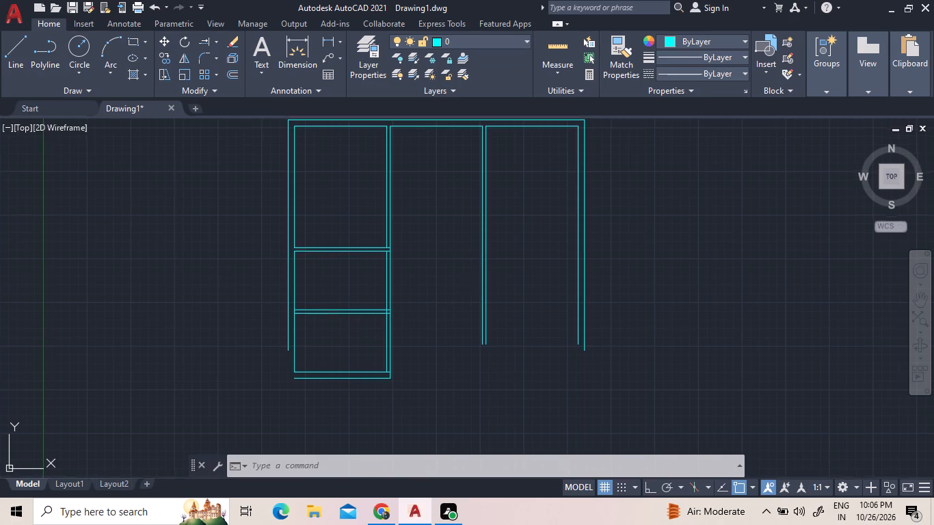
middle_click_drag(470, 284, 222, 524)
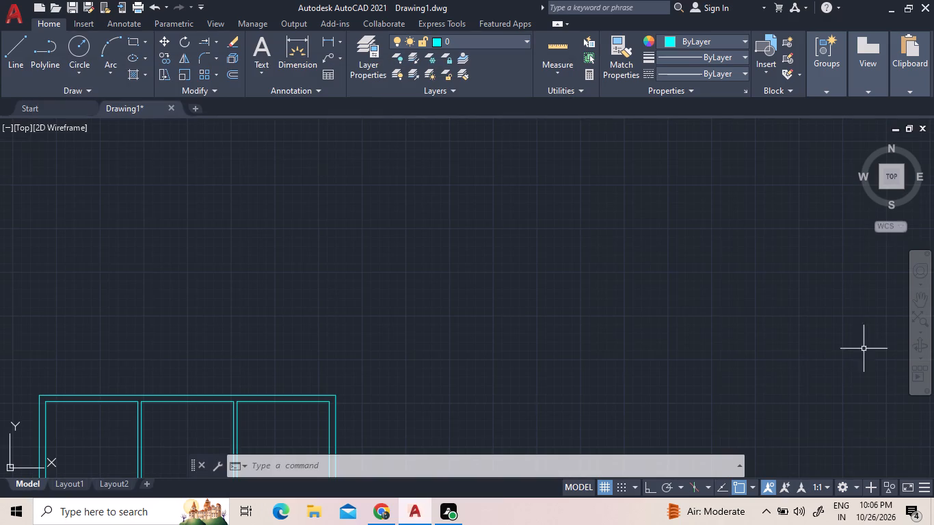
scroll(403, 228, "down", 4)
scroll(372, 304, "up", 3)
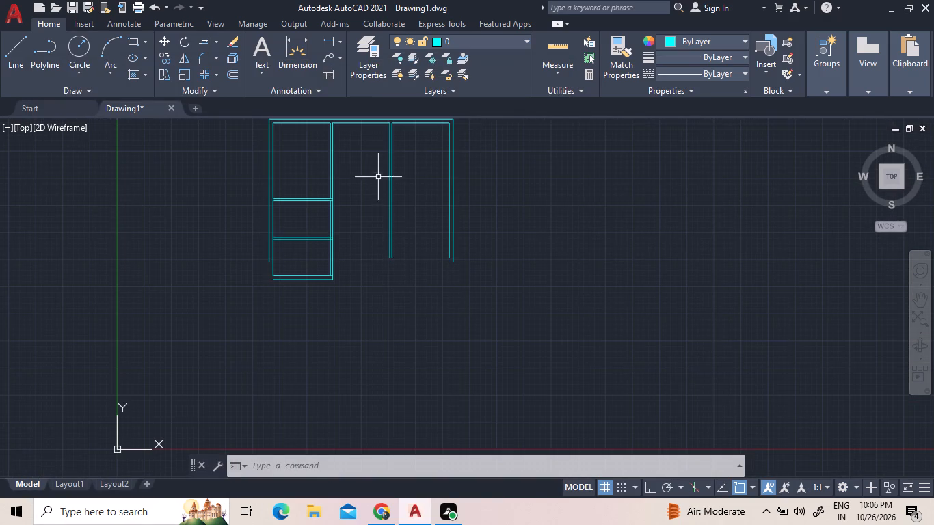
middle_click_drag(374, 222, 332, 323)
scroll(351, 217, "up", 2)
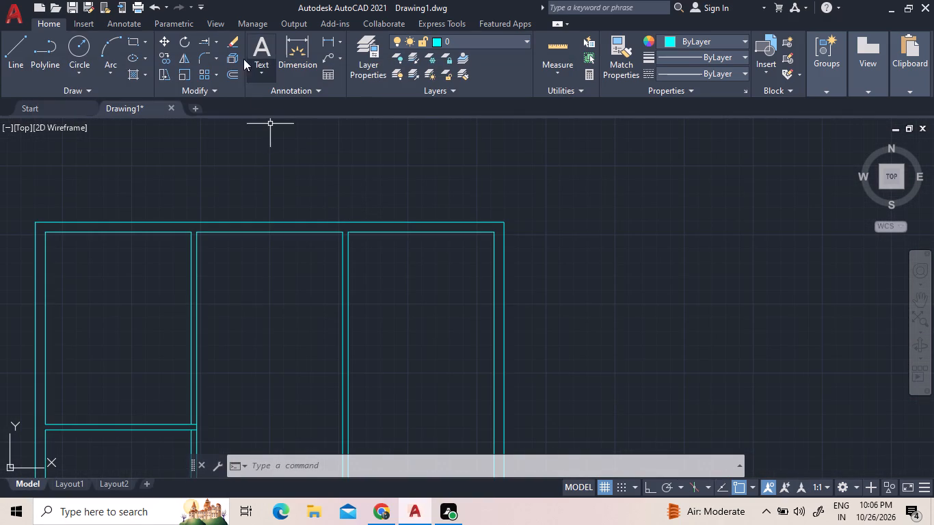
left_click(228, 72)
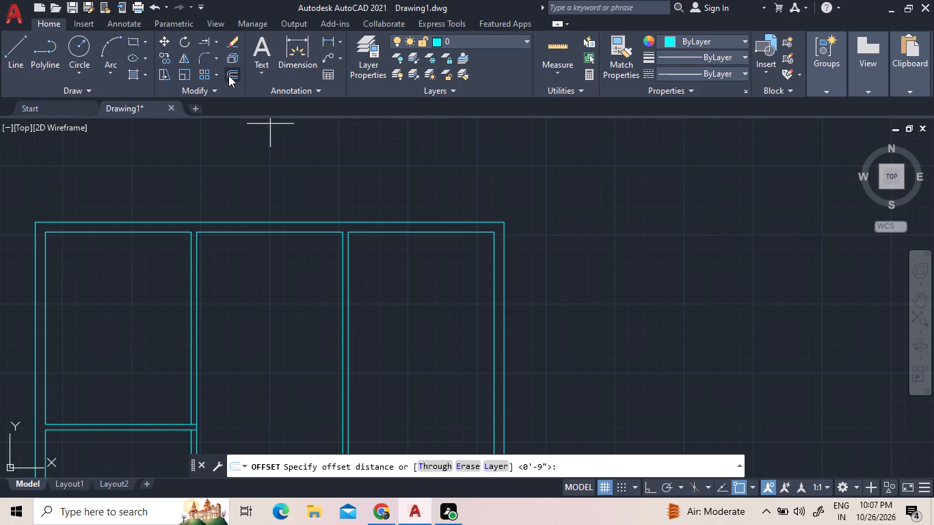
type("11'")
key("6")
key("shift+quotedbl")
key("Return")
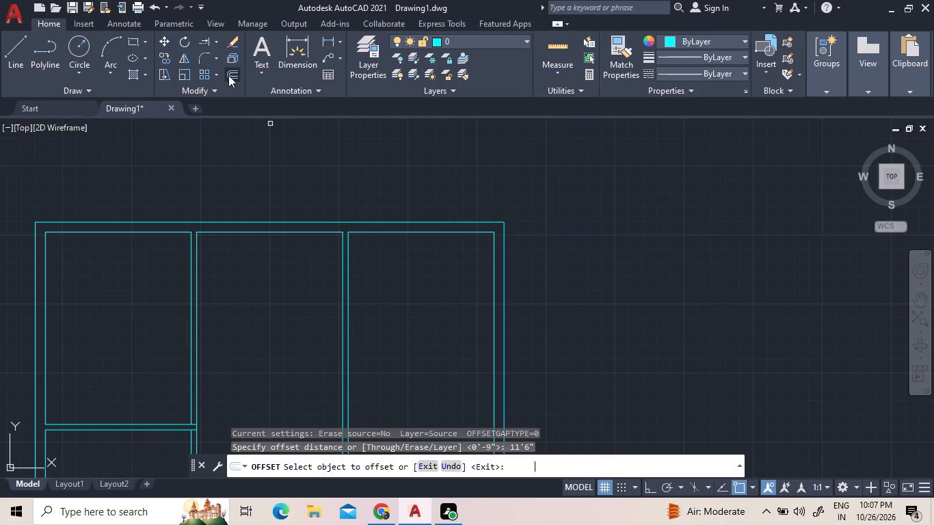
left_click(290, 230)
left_click(291, 386)
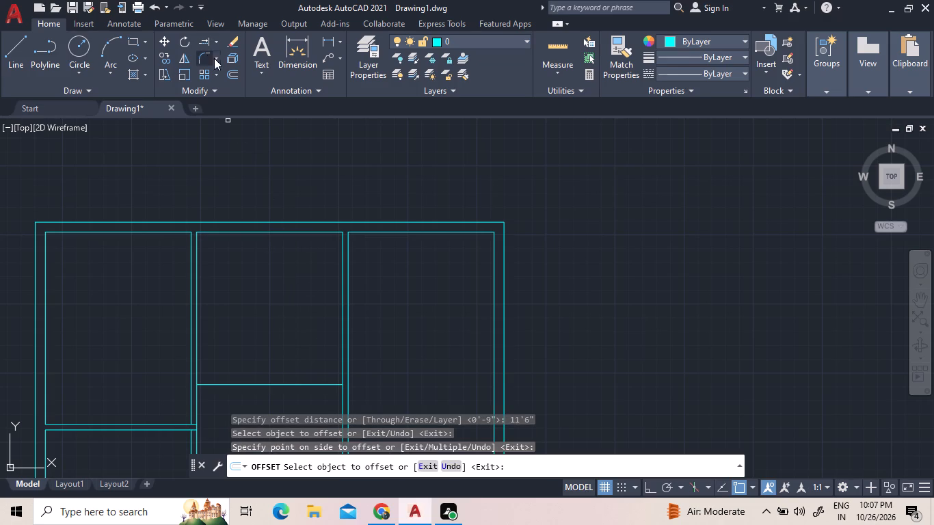
Offset the middle bay's new cross line 5" downward to complete the partition thickness.
left_click(226, 72)
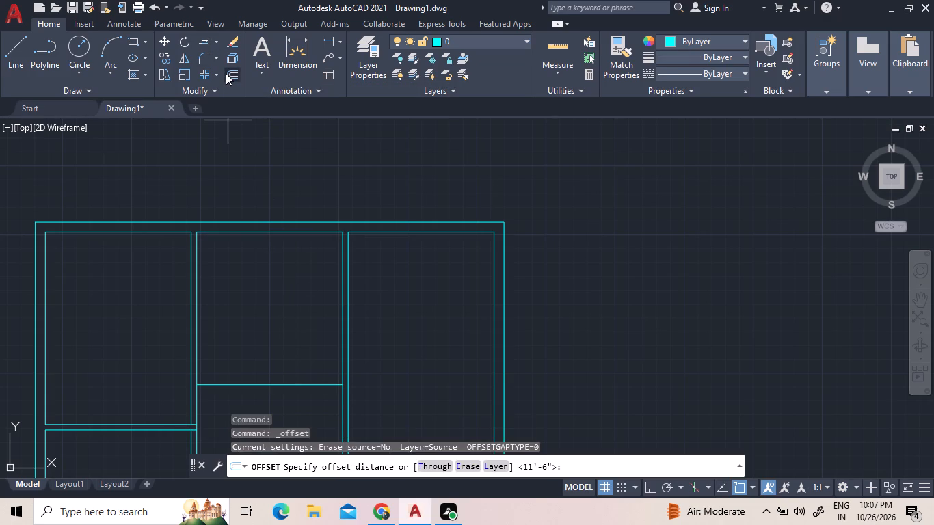
type("5\"")
key("Return")
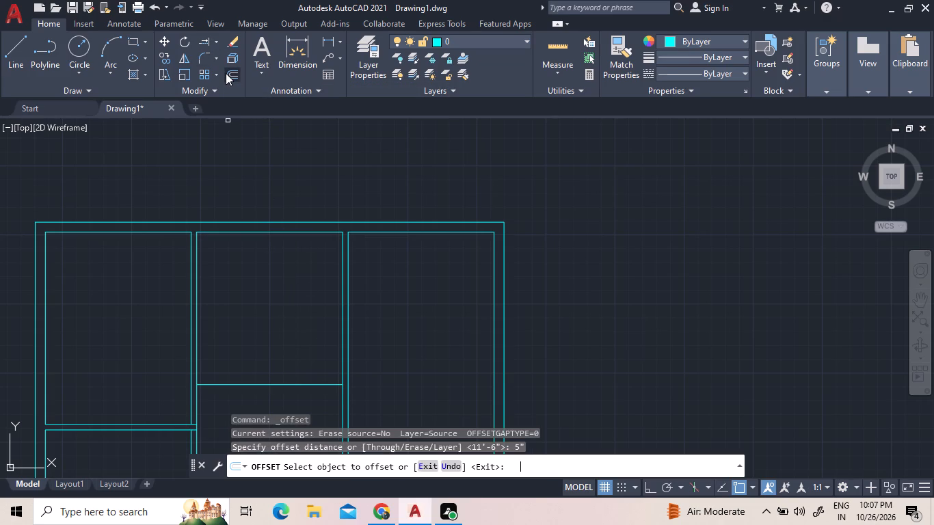
left_click(273, 383)
left_click(297, 401)
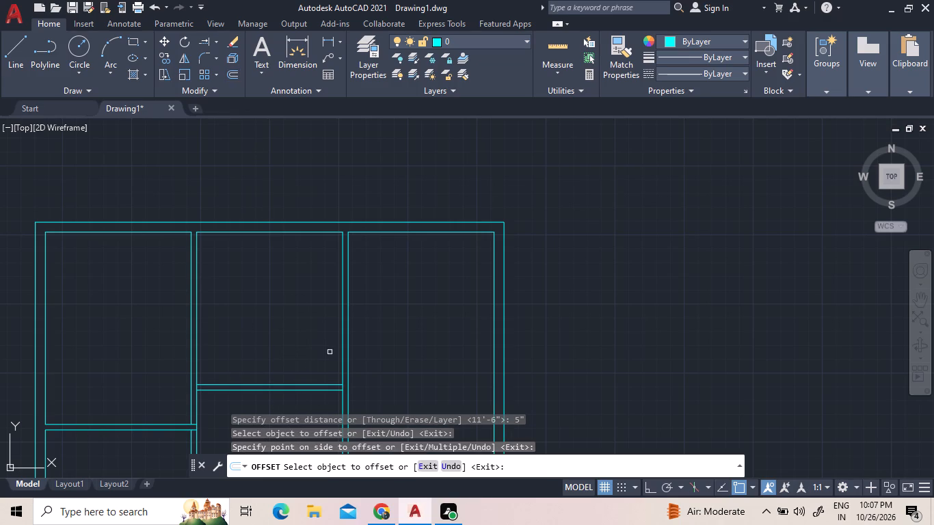
Extend both lines of the middle bay's cross partition across the third bay to the outer right wall, and the lower line into the first partition.
left_click(206, 38)
left_click_drag(306, 419, 304, 402)
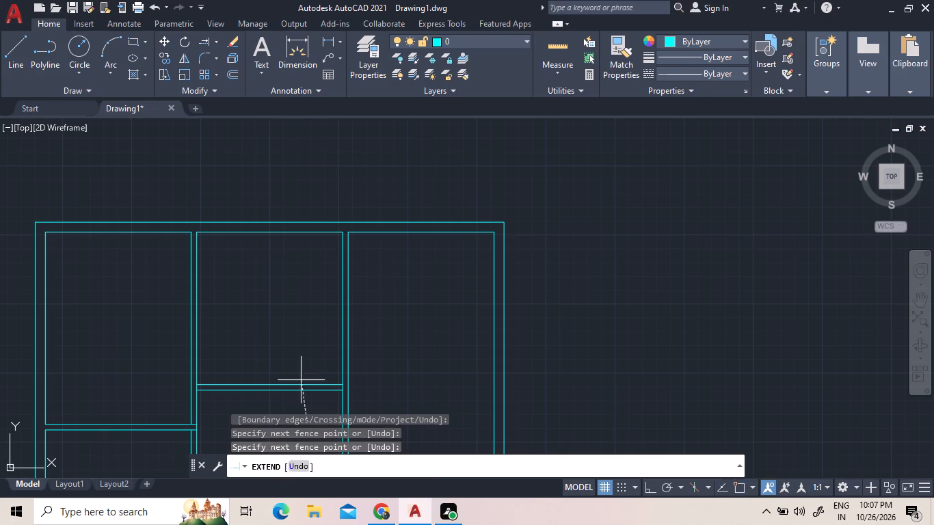
left_click(302, 334)
left_click(325, 414)
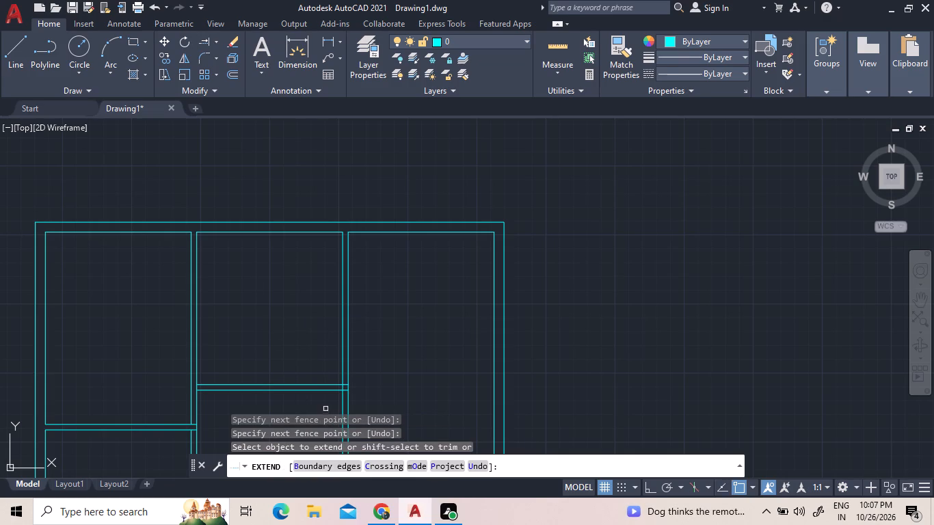
left_click(325, 408)
left_click(321, 294)
left_click_drag(424, 422, 425, 414)
left_click(446, 322)
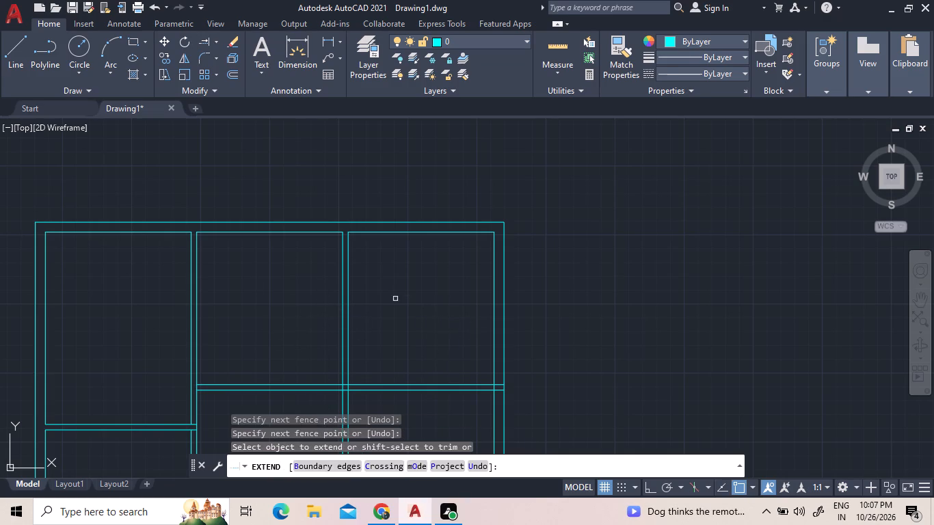
left_click(236, 390)
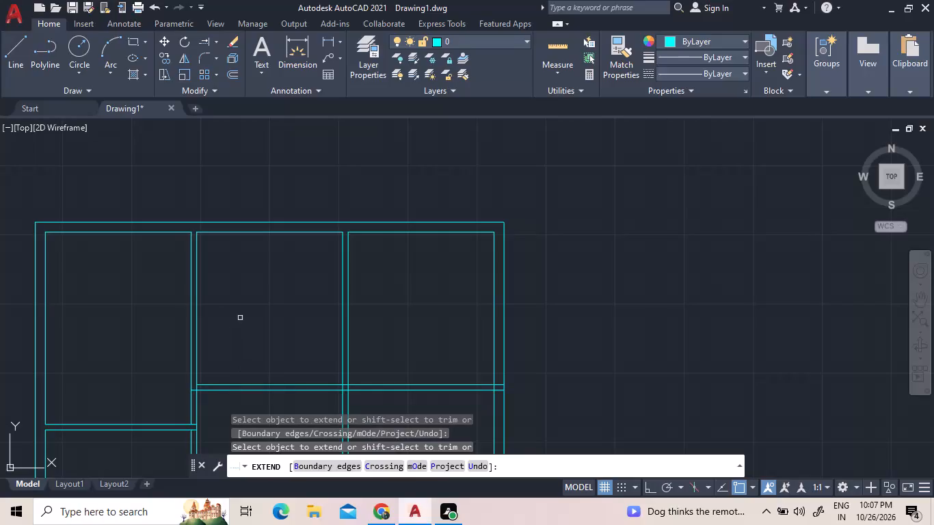
right_click(243, 318)
left_click(276, 148)
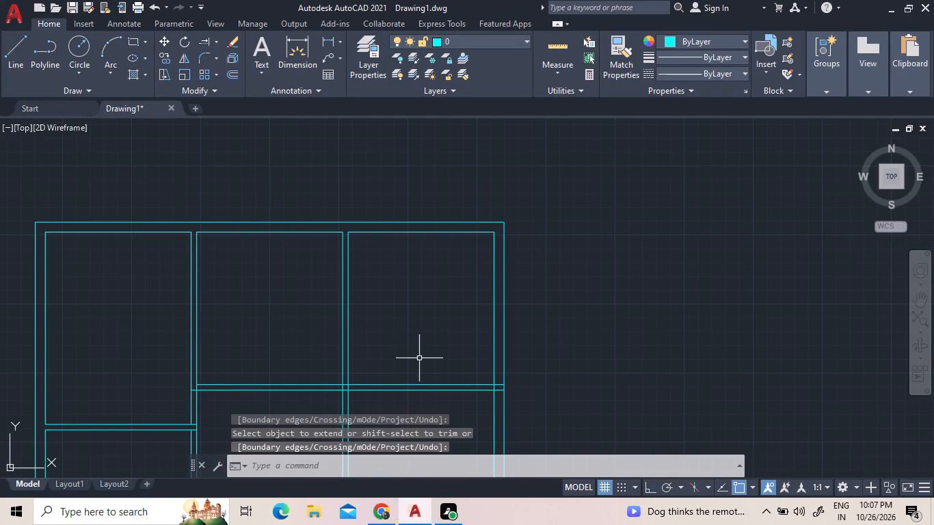
Trim the overlapping lines where the new cross partition meets the partition between the first and middle bays.
left_click(215, 46)
left_click(215, 61)
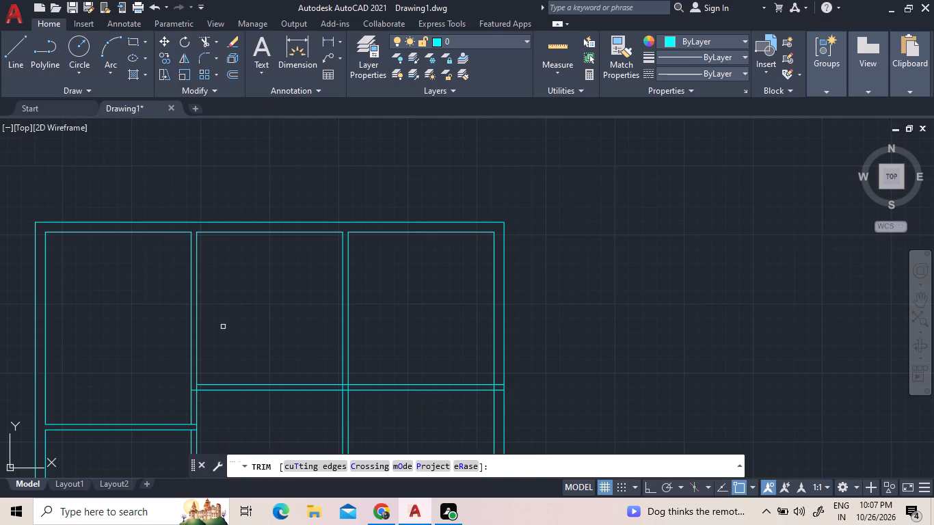
scroll(210, 375, "up", 2)
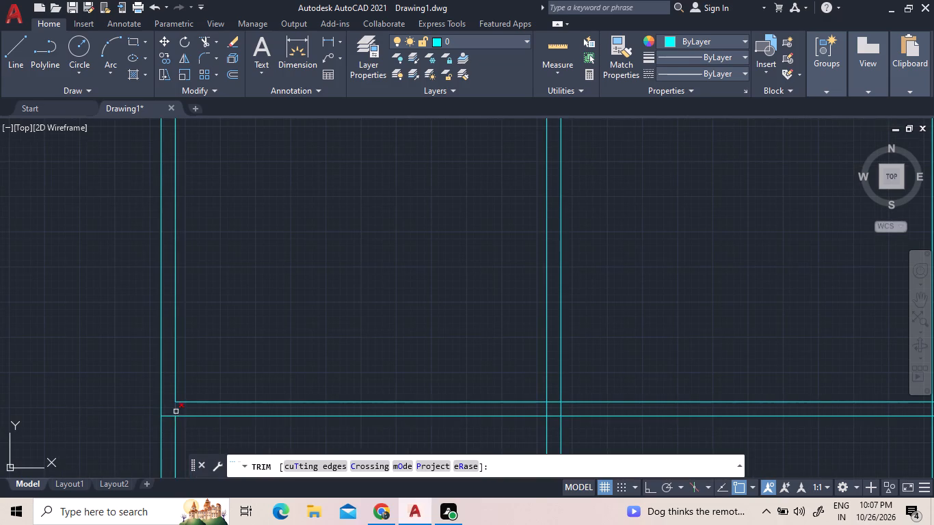
left_click(176, 412)
left_click(171, 414)
left_click(169, 418)
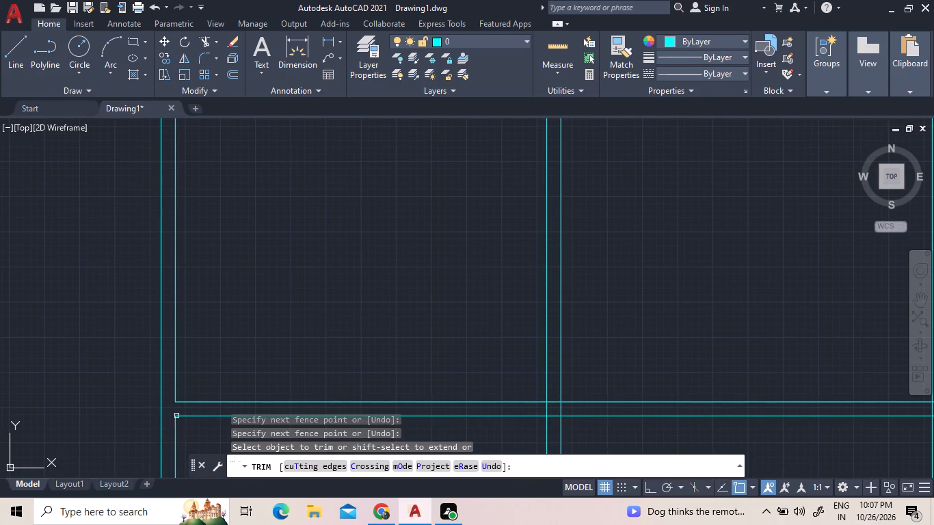
Trim all four line segments inside the crossing of the cross partition and the partition between the middle and third bays.
scroll(569, 404, "down", 3)
scroll(579, 418, "up", 3)
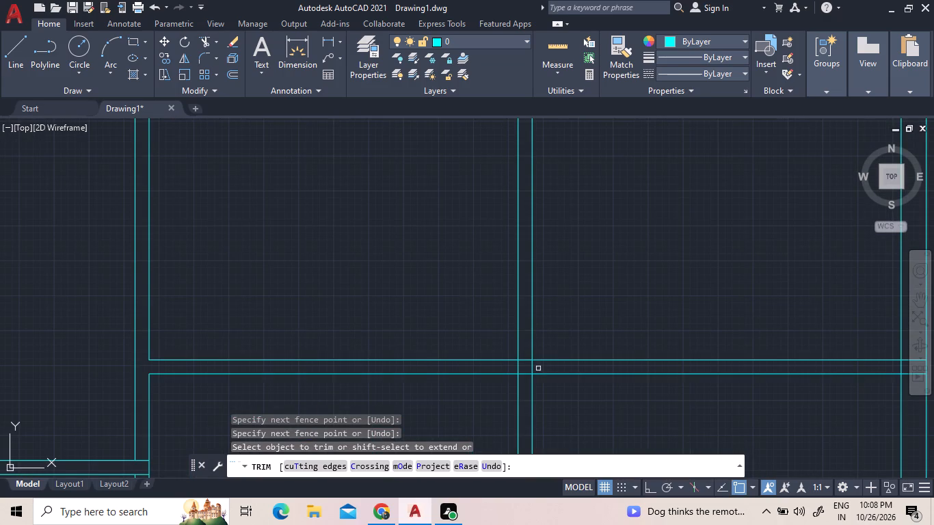
left_click(509, 368)
left_click(545, 366)
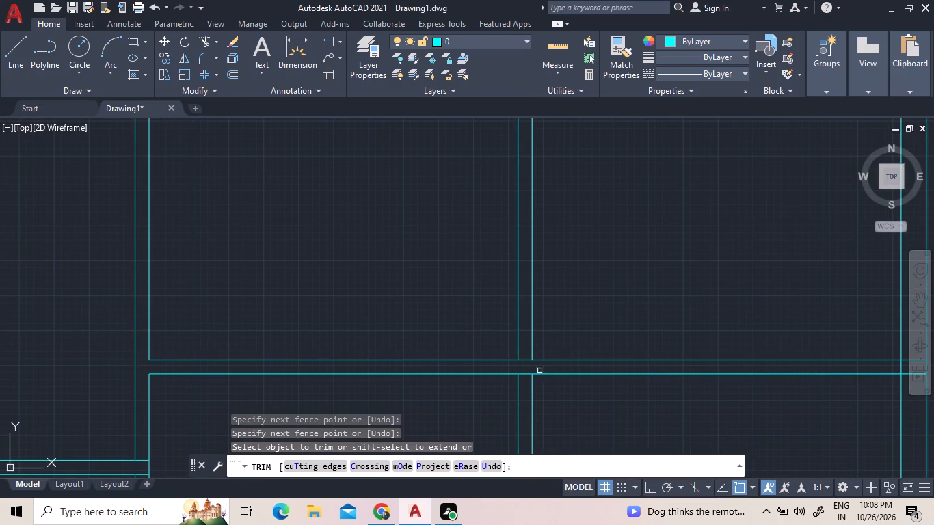
left_click(524, 388)
left_click(525, 340)
Trim the inner wall segment and the projecting partition line ends where the cross partition meets the third bay's outer right wall.
scroll(660, 417, "down", 2)
scroll(785, 389, "up", 2)
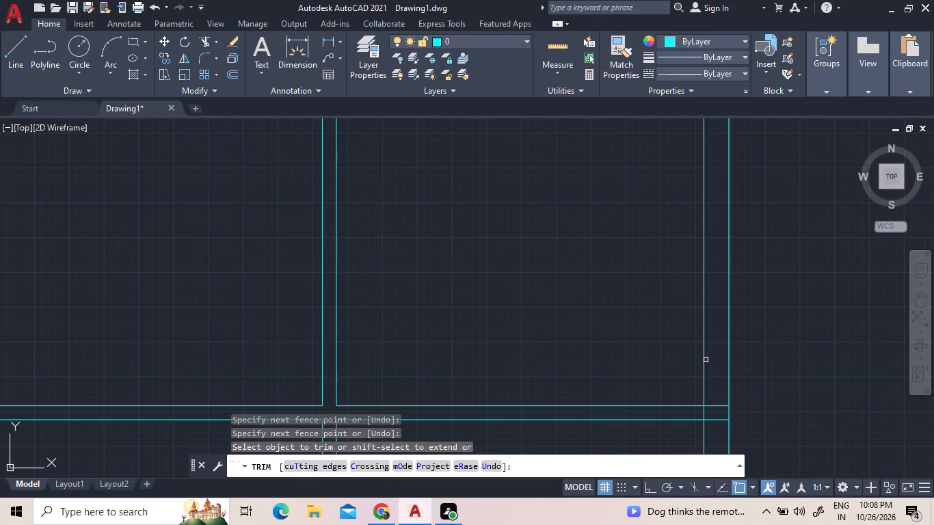
left_click(703, 409)
left_click(720, 423)
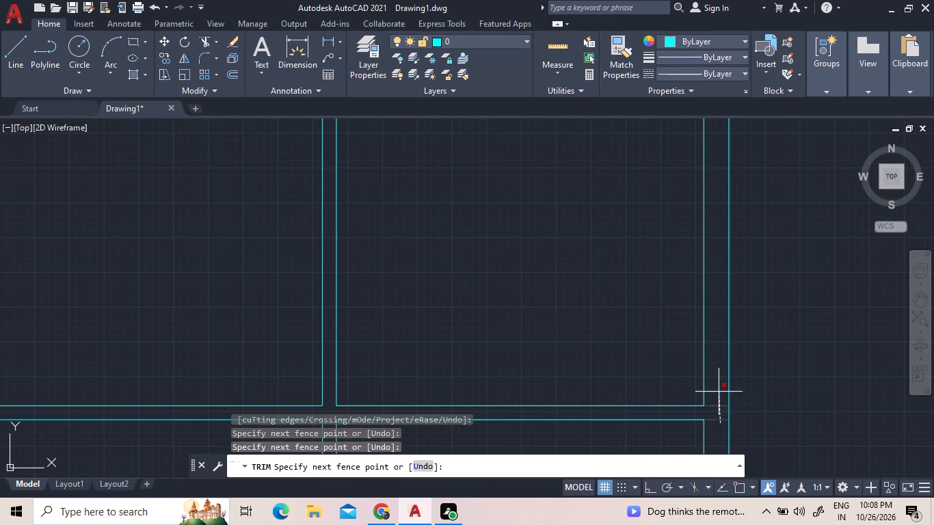
left_click(719, 392)
Trim the upper cross partition's line ends inside the partition between the first and middle bays.
scroll(747, 379, "down", 3)
scroll(686, 416, "up", 2)
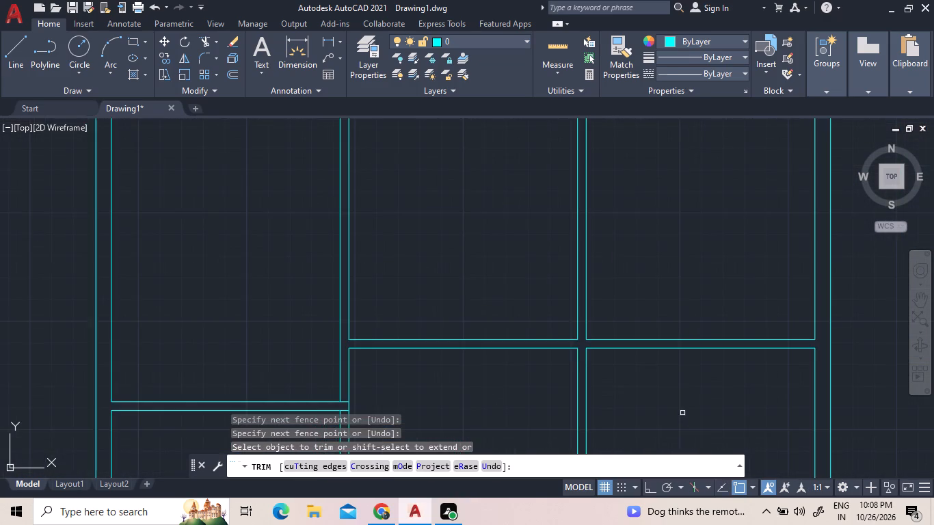
scroll(672, 409, "down", 2)
middle_click_drag(562, 277, 548, 272)
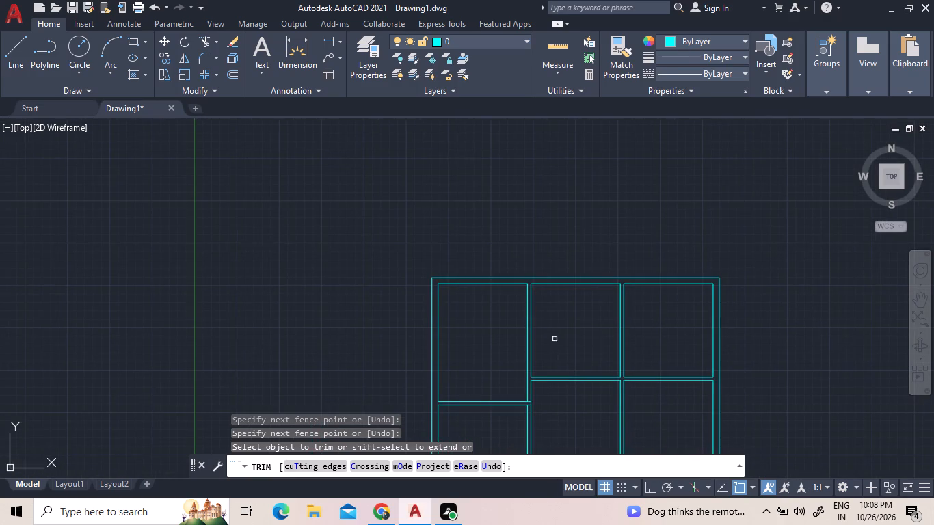
middle_click_drag(559, 360, 434, 254)
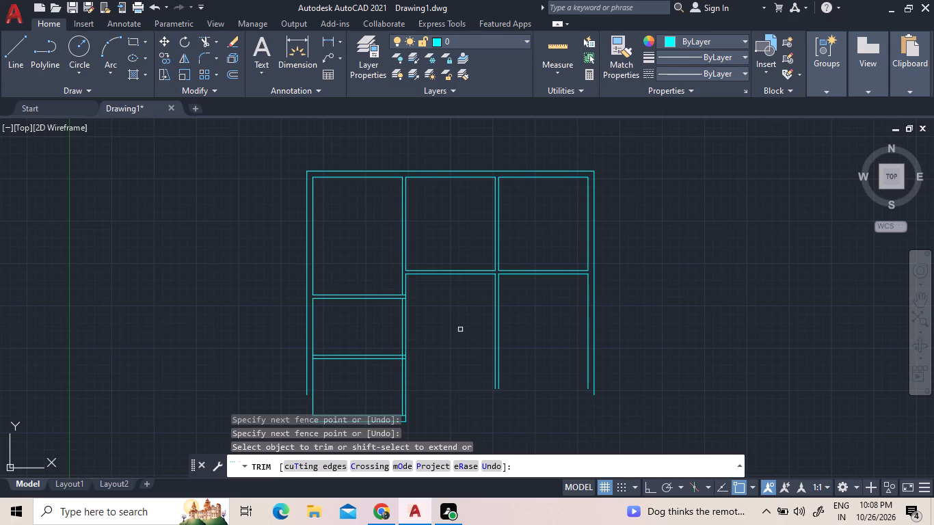
scroll(456, 356, "up", 2)
middle_click_drag(454, 356, 350, 402)
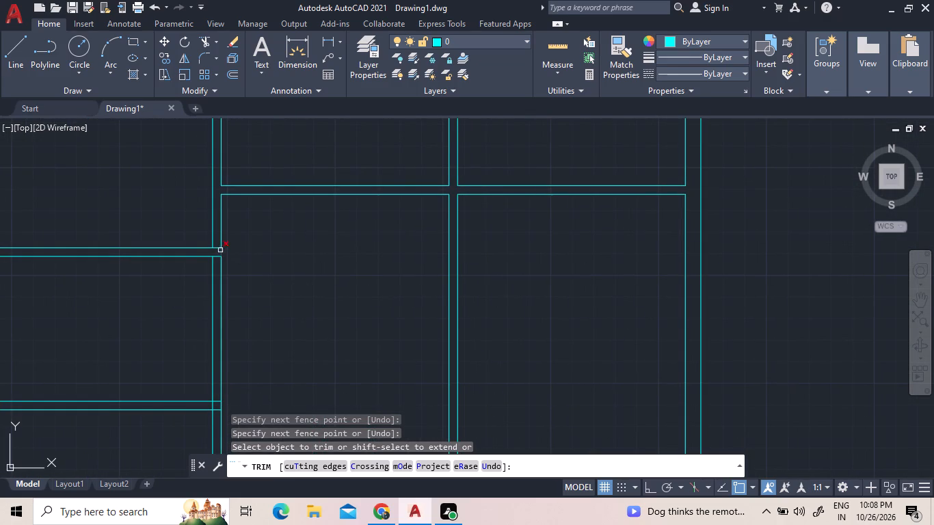
left_click(217, 247)
left_click(217, 256)
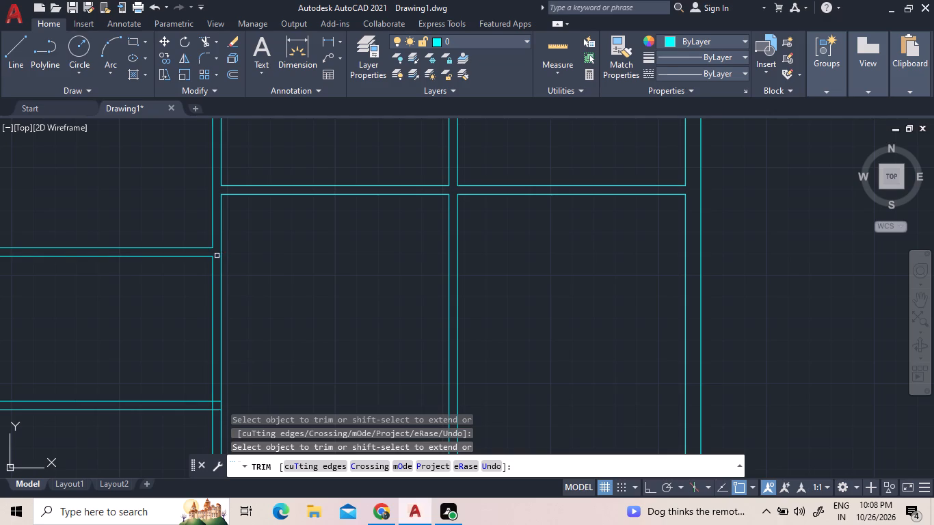
Trim the first bay's lower cross partition junctions, removing its line ends inside the vertical partition and the inner wall segments between its lines.
left_click(217, 404)
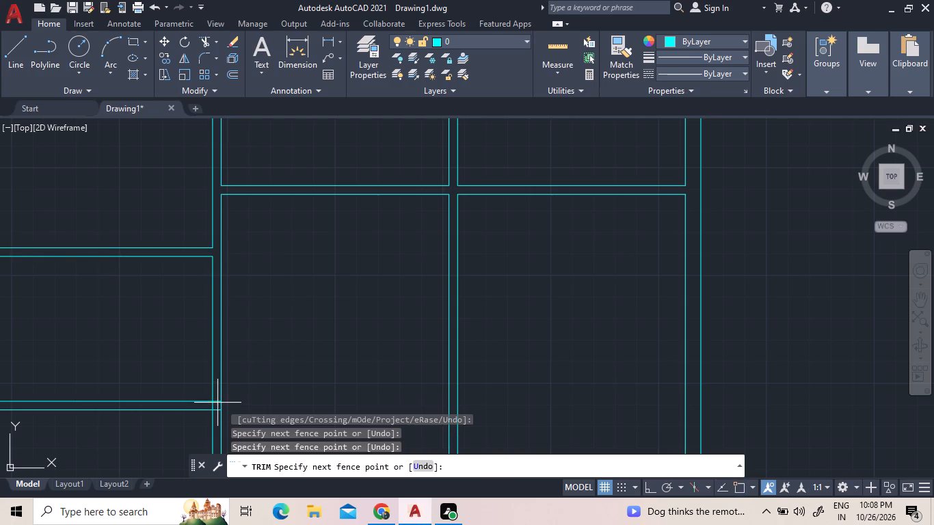
left_click(218, 392)
left_click(216, 403)
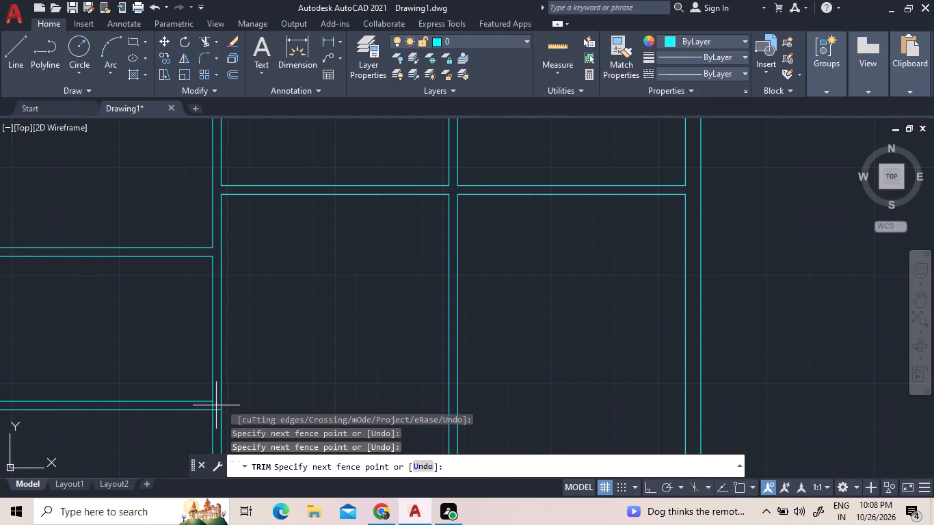
left_click(206, 405)
scroll(325, 416, "down", 2)
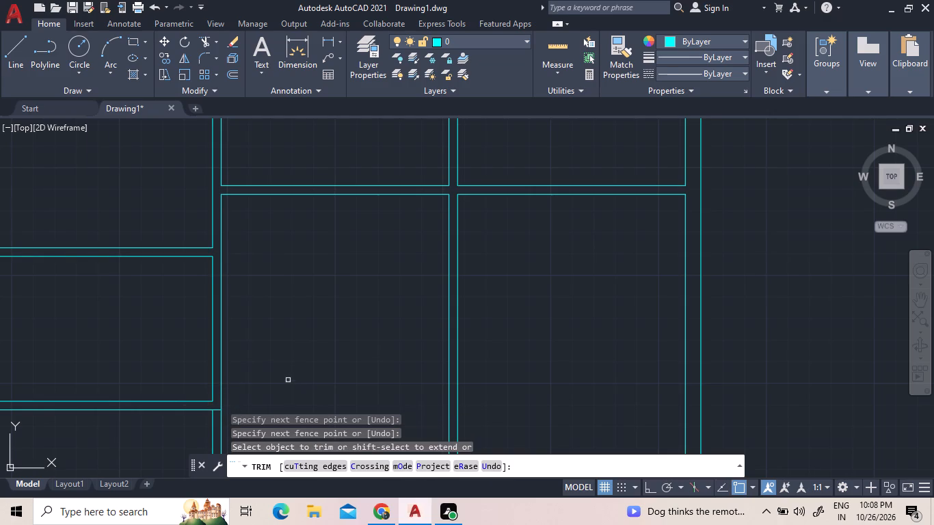
scroll(294, 379, "down", 2)
scroll(179, 389, "up", 1)
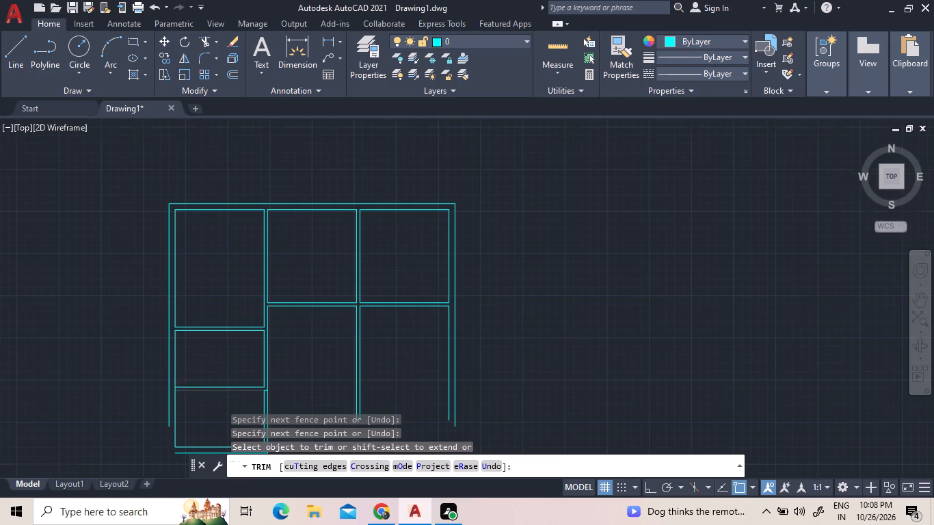
scroll(179, 388, "up", 2)
left_click(163, 391)
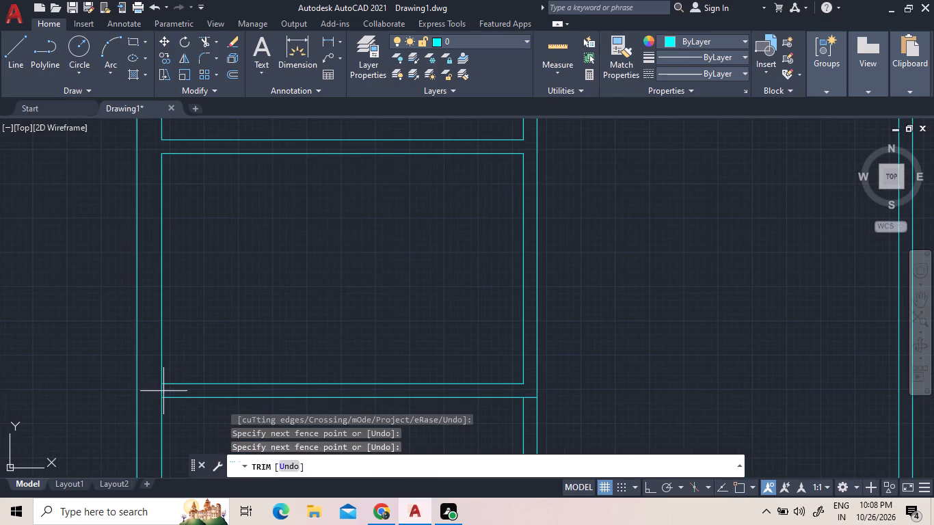
left_click(158, 389)
scroll(267, 352, "down", 1)
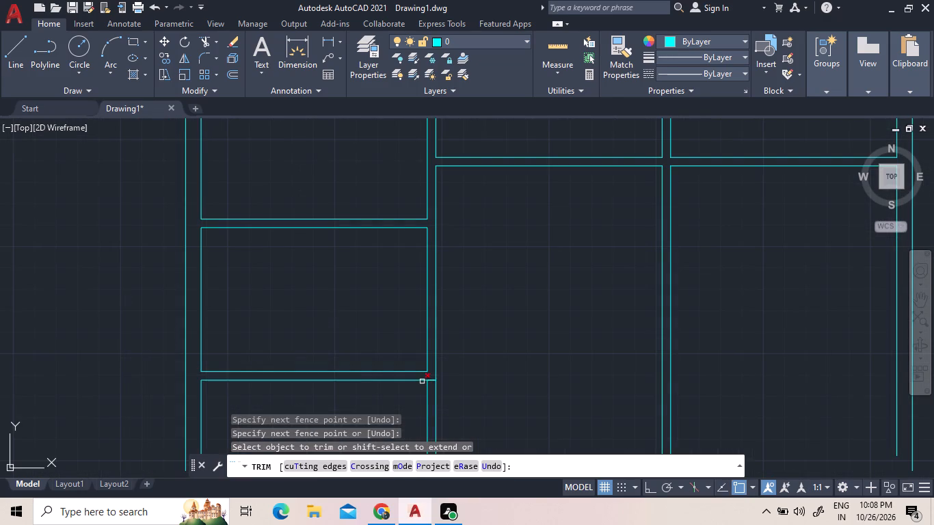
scroll(431, 377, "up", 2)
left_click(429, 387)
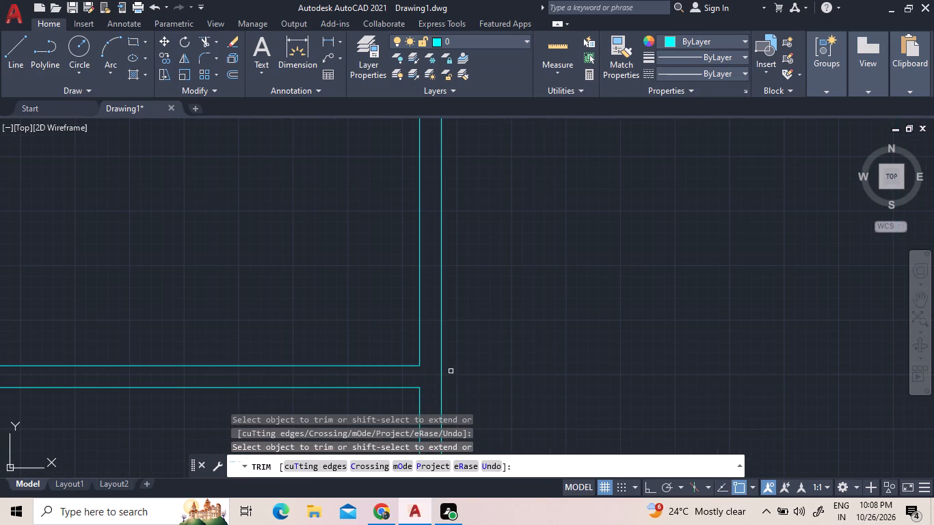
Offset the cross partition's lower line 8' downward in both the middle and third bays.
scroll(685, 344, "down", 4)
middle_click_drag(668, 350, 235, 369)
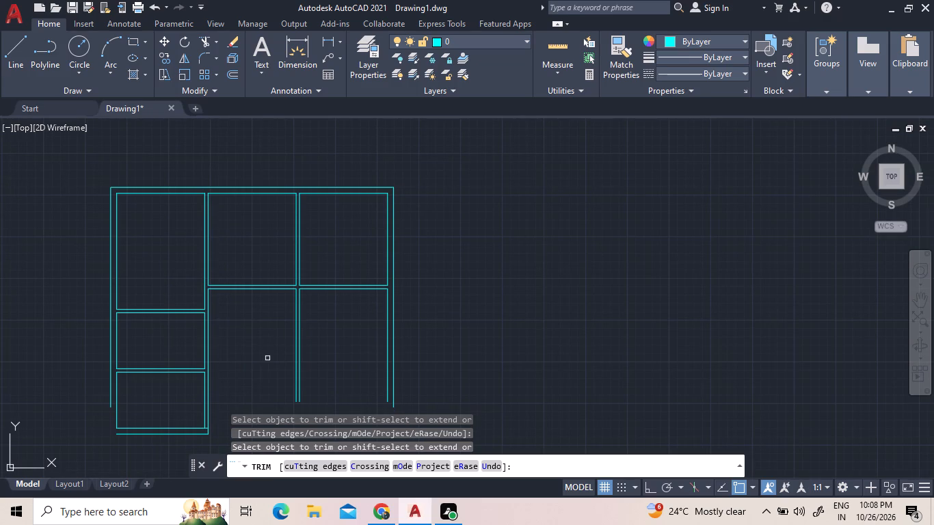
middle_click_drag(438, 301, 438, 275)
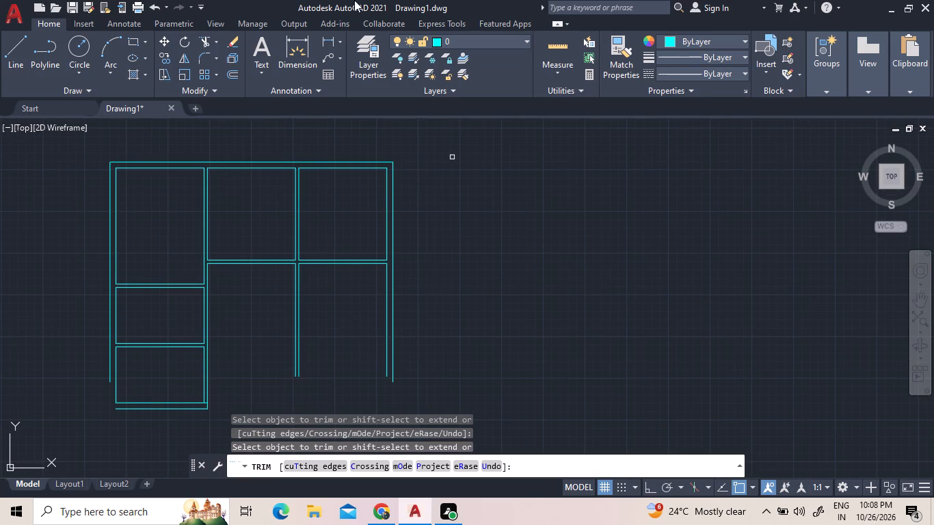
left_click(235, 70)
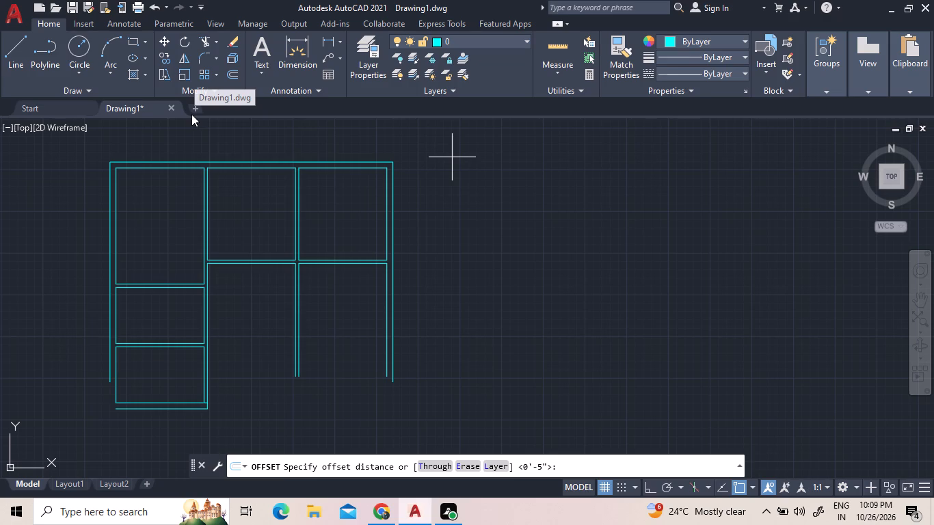
type("8'")
key("Return")
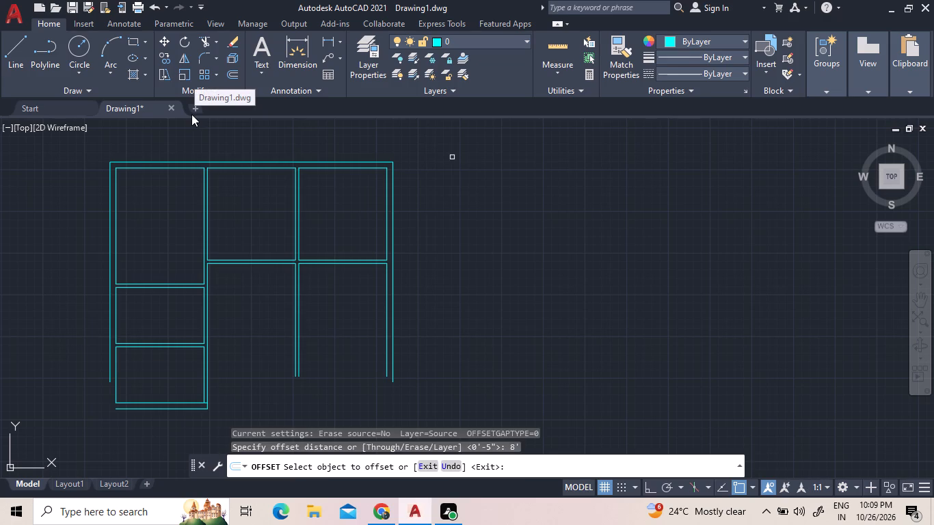
left_click(262, 264)
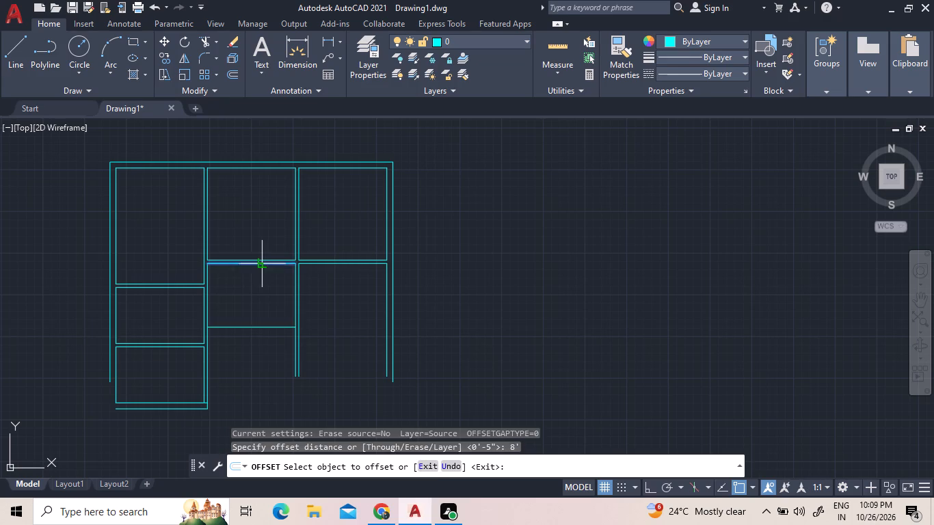
left_click(269, 324)
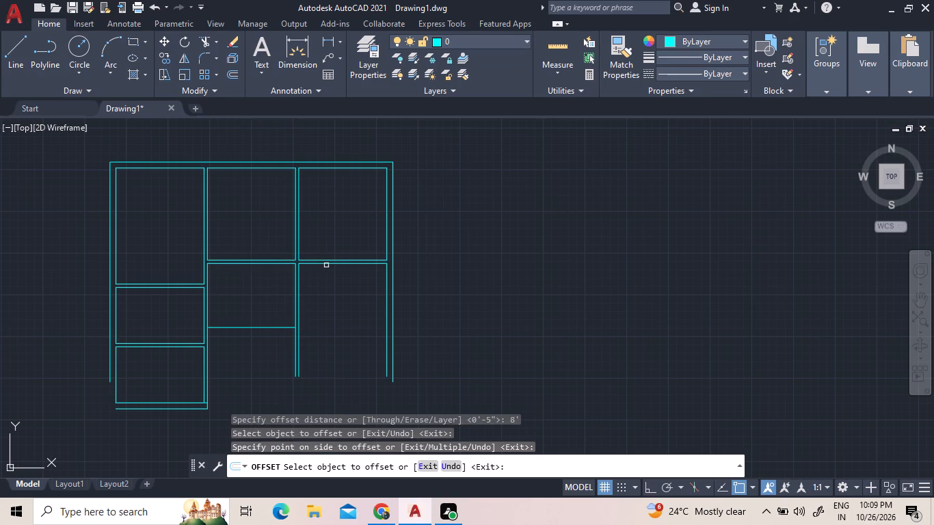
left_click(326, 265)
left_click(325, 319)
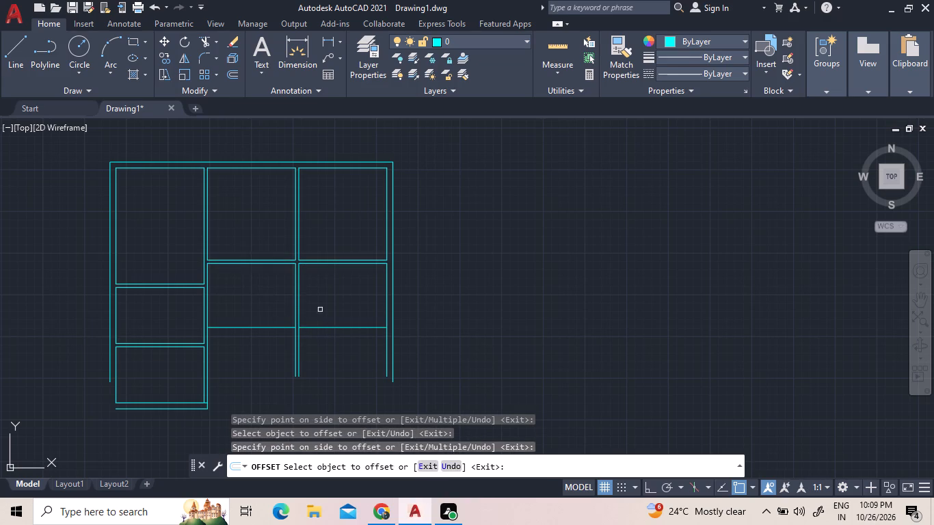
Offset the new lines in the middle and third bays 5" downward to form the second cross partition.
left_click(237, 68)
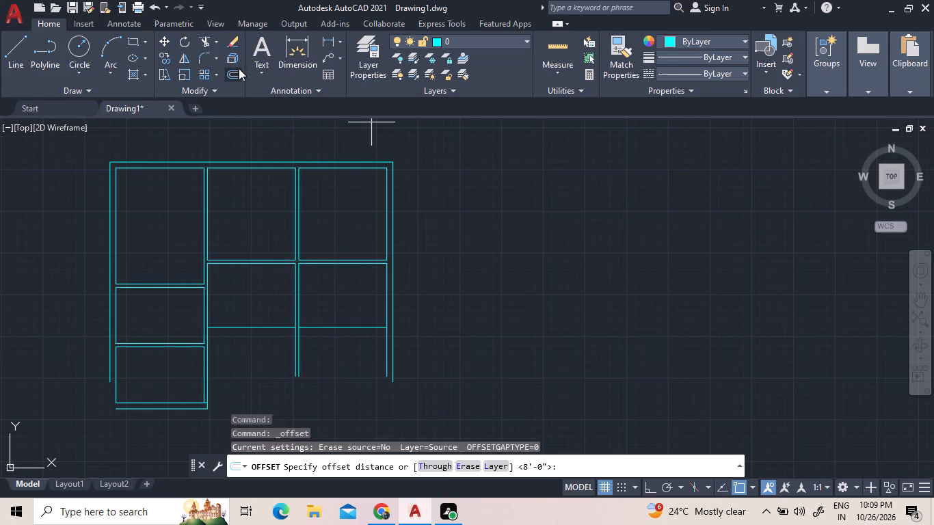
key("5")
key("shift+quotedbl")
key("Return")
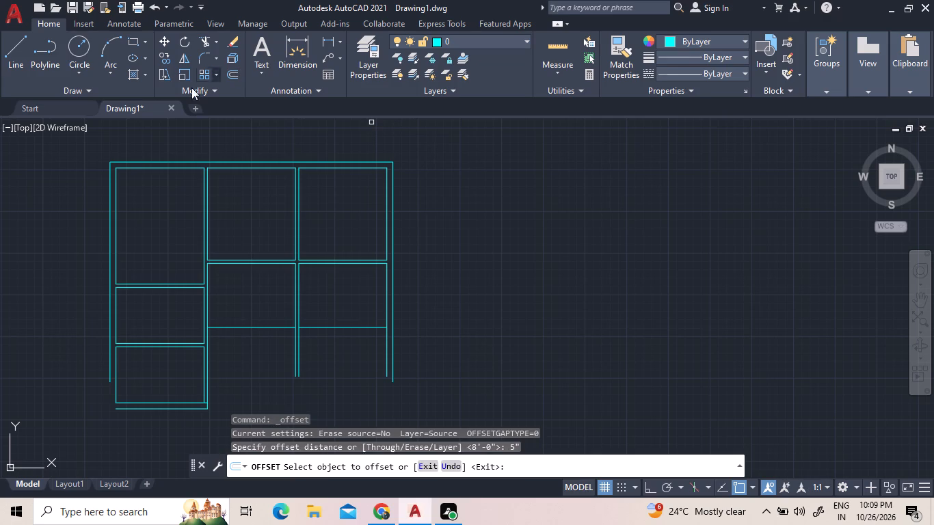
left_click(254, 329)
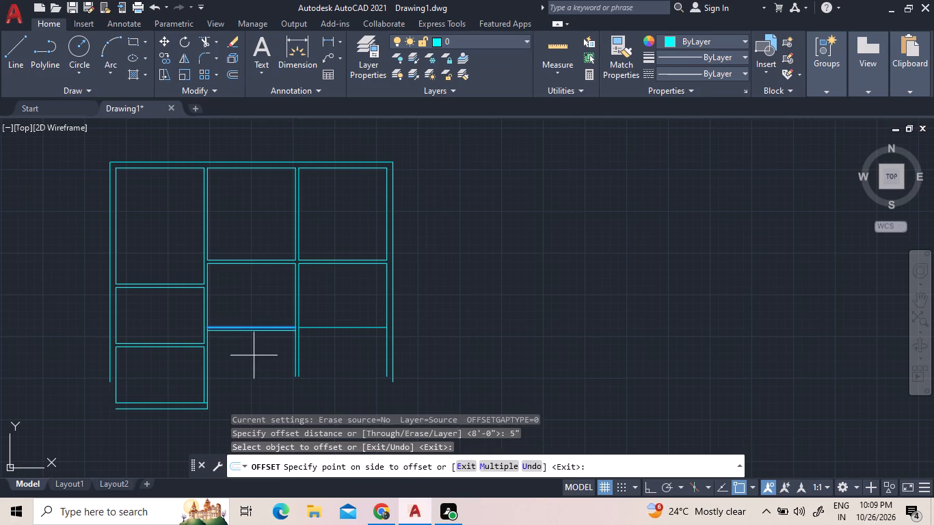
left_click(254, 365)
left_click(346, 327)
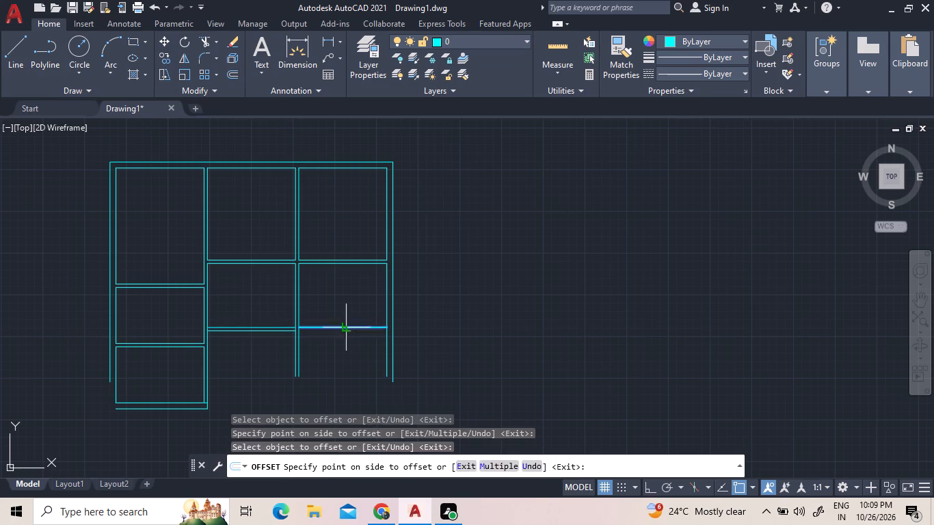
left_click(345, 349)
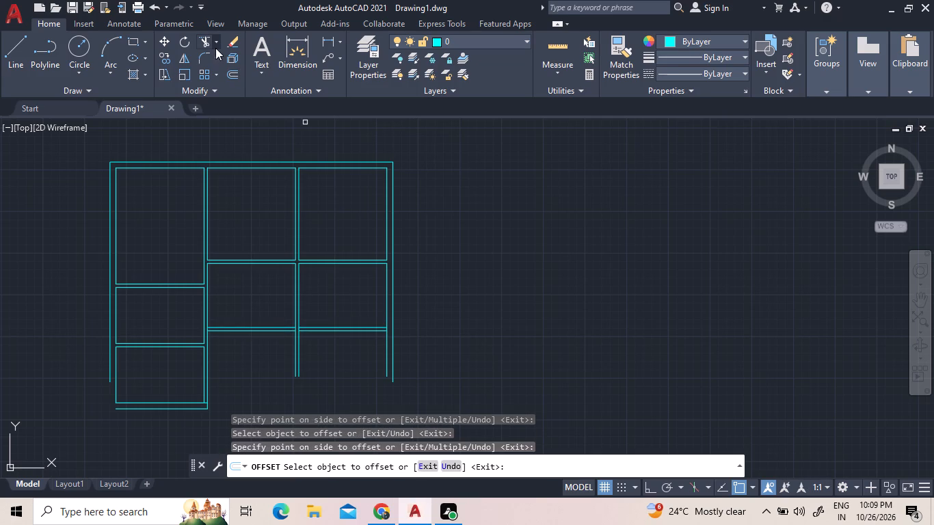
Extend the second cross partition's lines through the middle partition and to the outer right wall, and the lower line into the first partition.
left_click(215, 48)
left_click(223, 91)
left_click(269, 358)
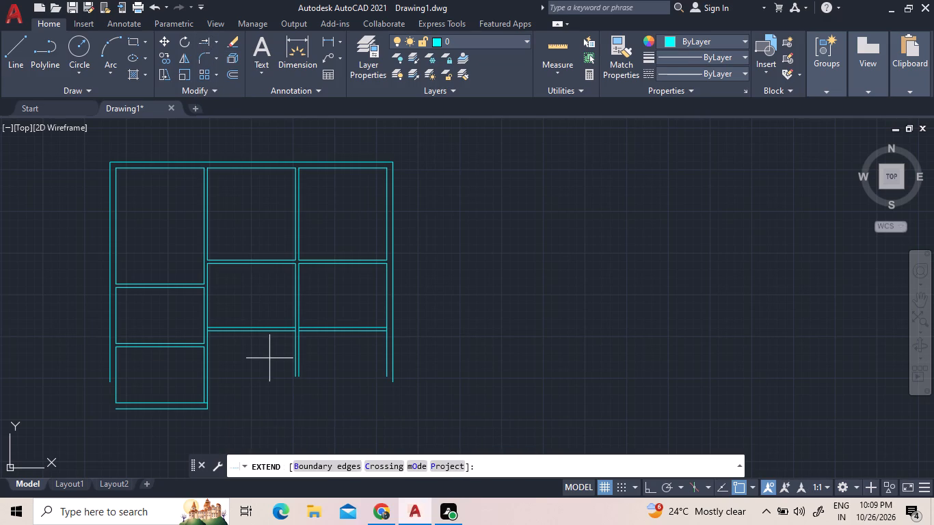
left_click(282, 293)
left_click_drag(353, 362, 354, 355)
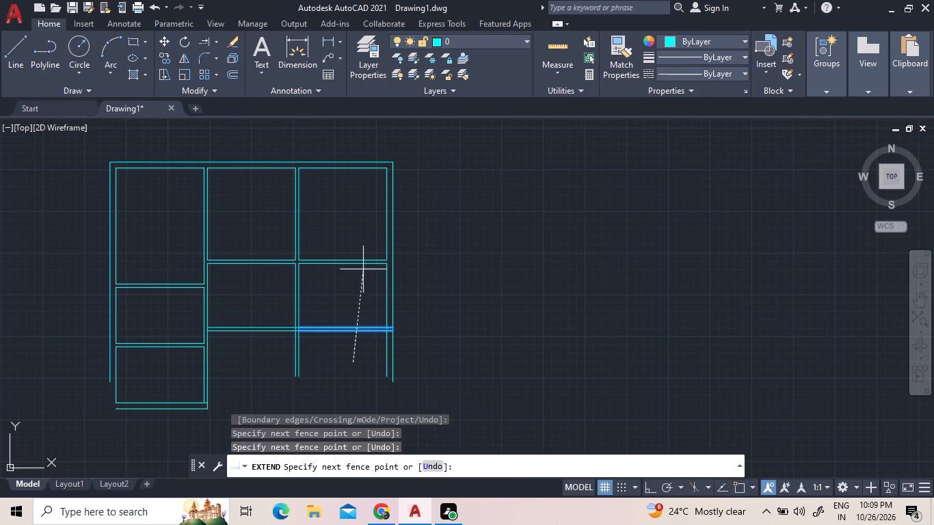
left_click(363, 269)
scroll(236, 332, "up", 1)
left_click(235, 332)
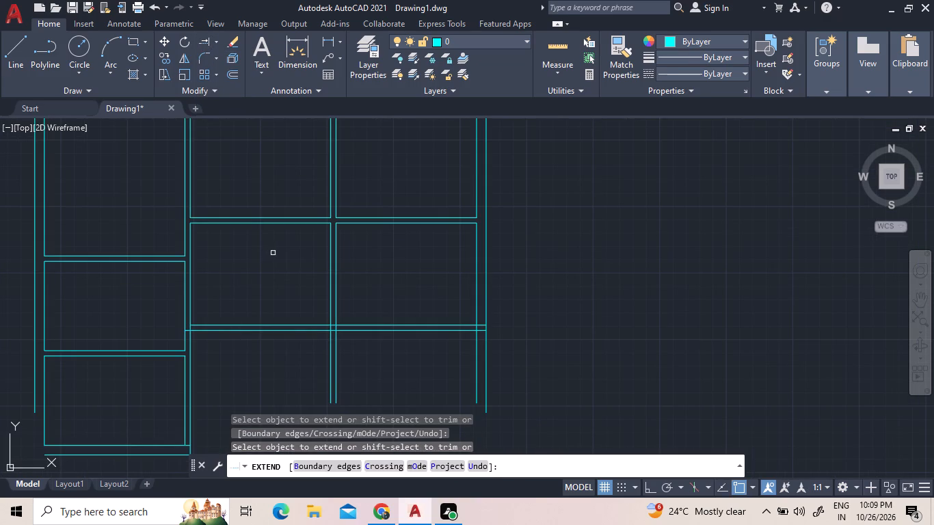
right_click(263, 268)
left_click(268, 275)
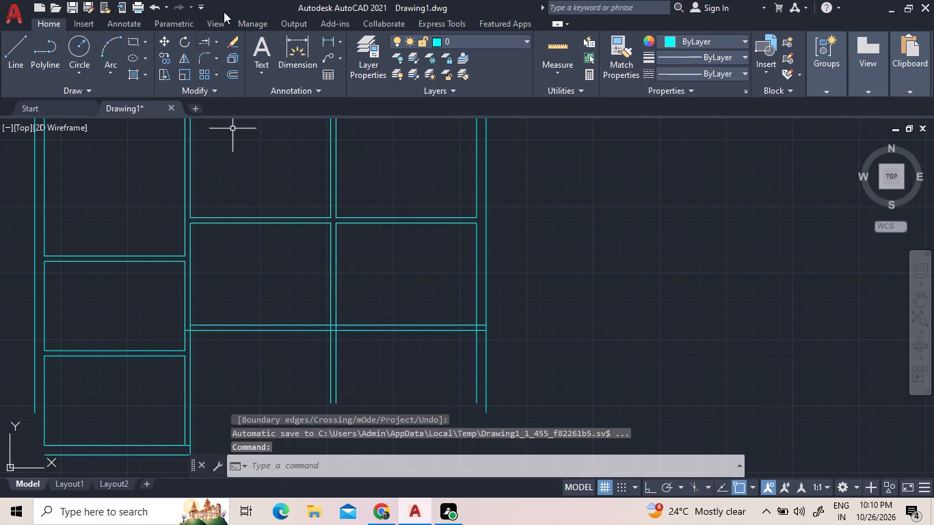
Trim the vertical segment between the second cross partition's lines at the partition between the first and middle bays.
left_click(217, 45)
left_click(221, 70)
scroll(199, 329, "up", 4)
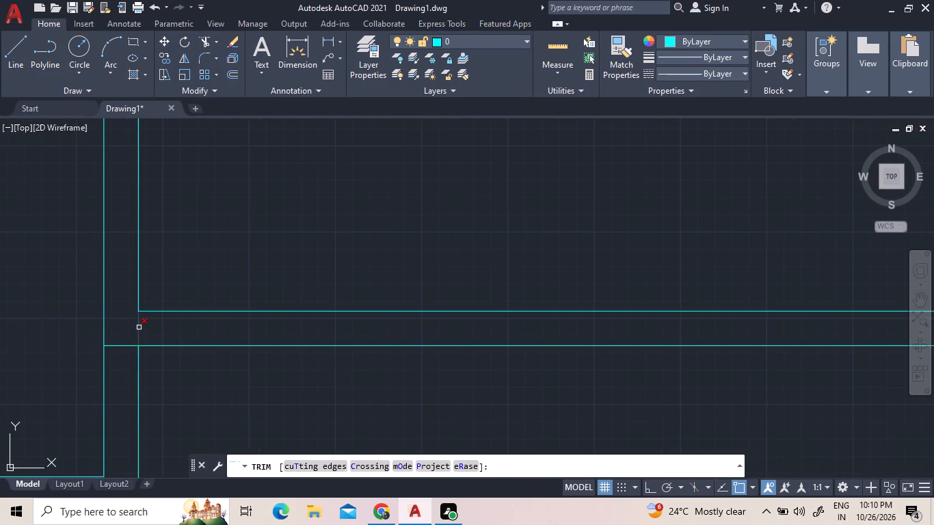
left_click(139, 327)
Trim both vertical segments between the second cross partition's lines at the partition between the middle and third bays.
scroll(141, 330, "down", 4)
scroll(296, 325, "up", 4)
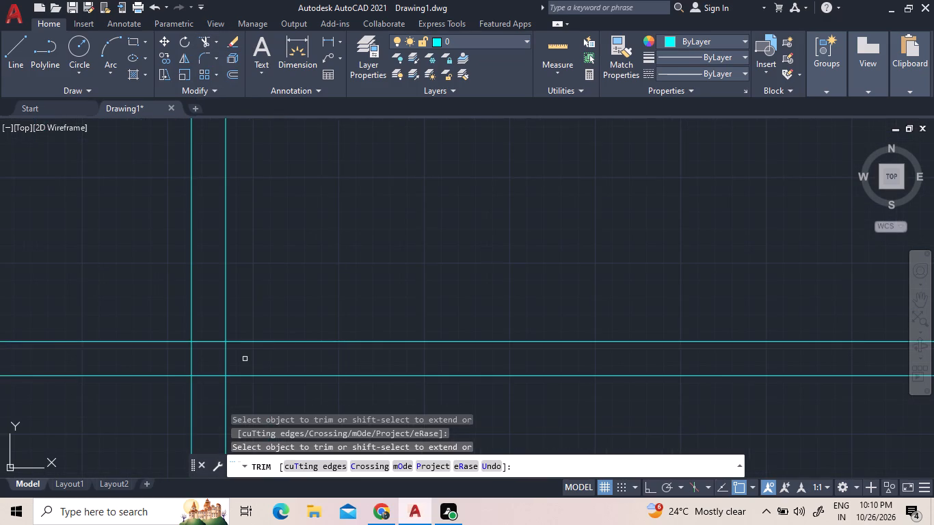
left_click(245, 360)
left_click(168, 360)
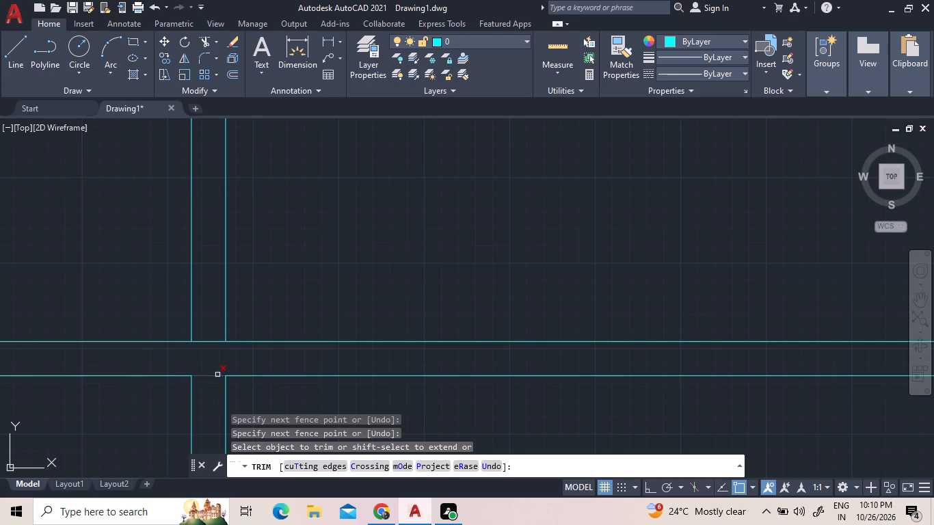
scroll(211, 393, "down", 2)
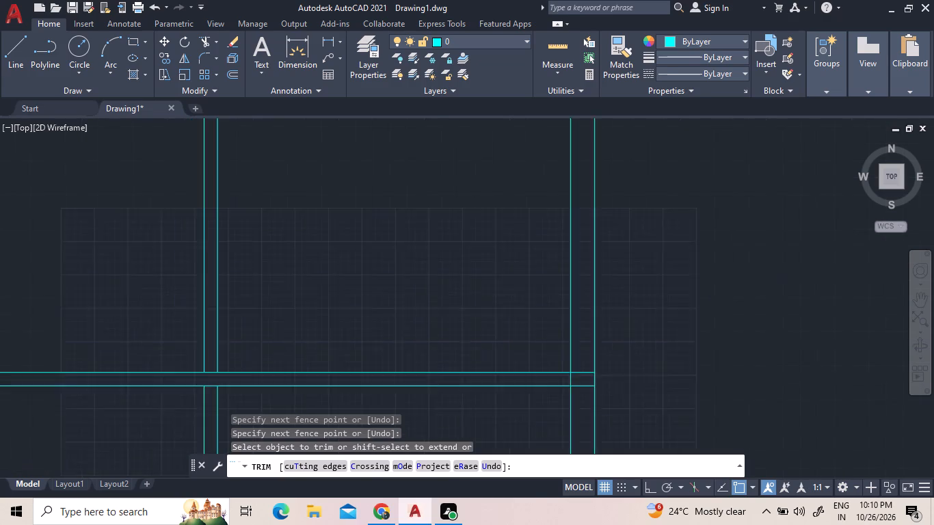
Trim the second cross partition's leftover segments inside the outer right wall and across both vertical partitions, leaving open junctions.
scroll(211, 393, "down", 1)
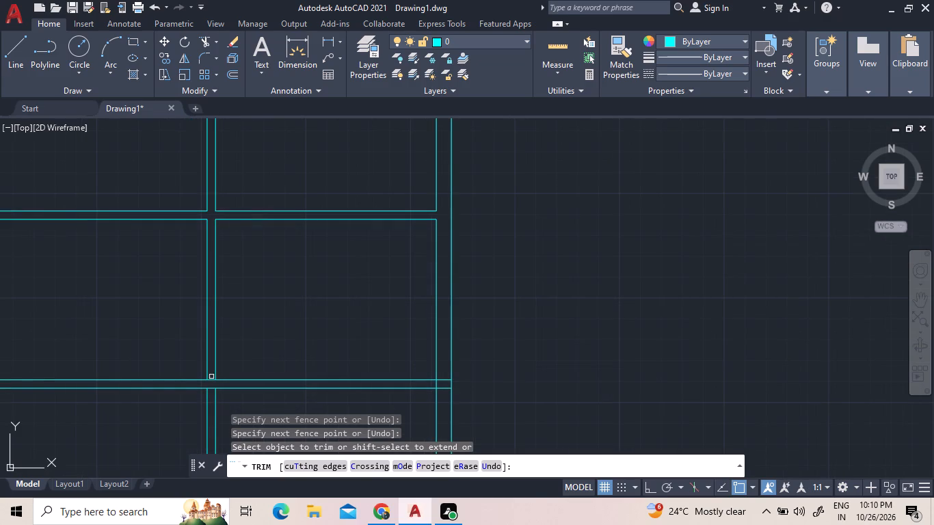
left_click(209, 380)
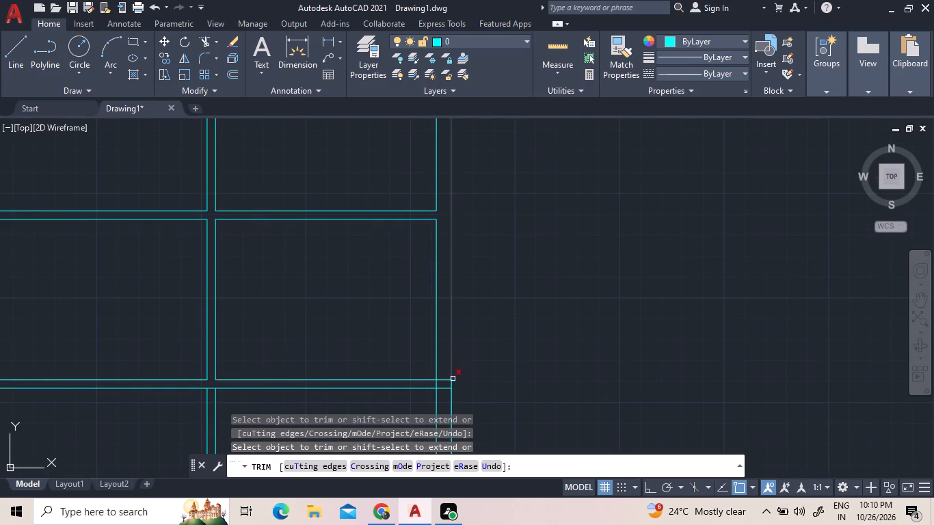
left_click(442, 381)
left_click(435, 383)
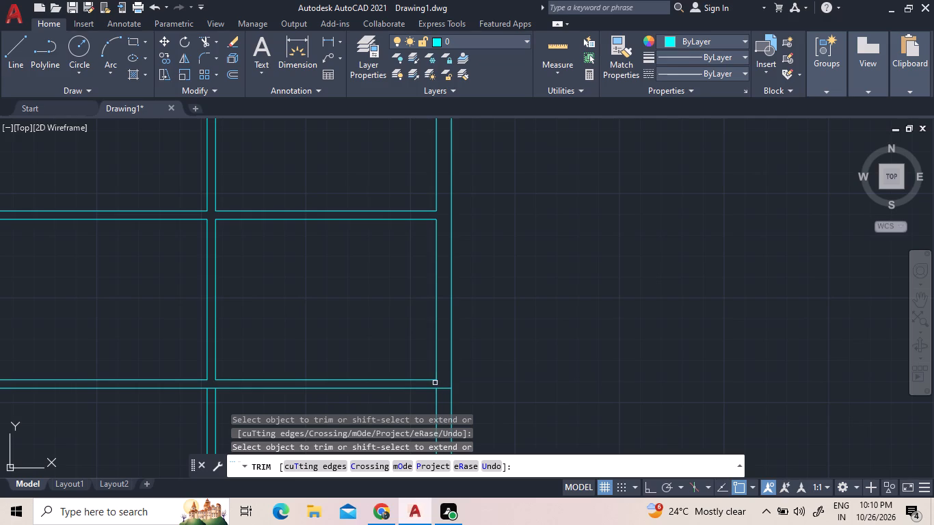
left_click(440, 387)
scroll(498, 347, "down", 2)
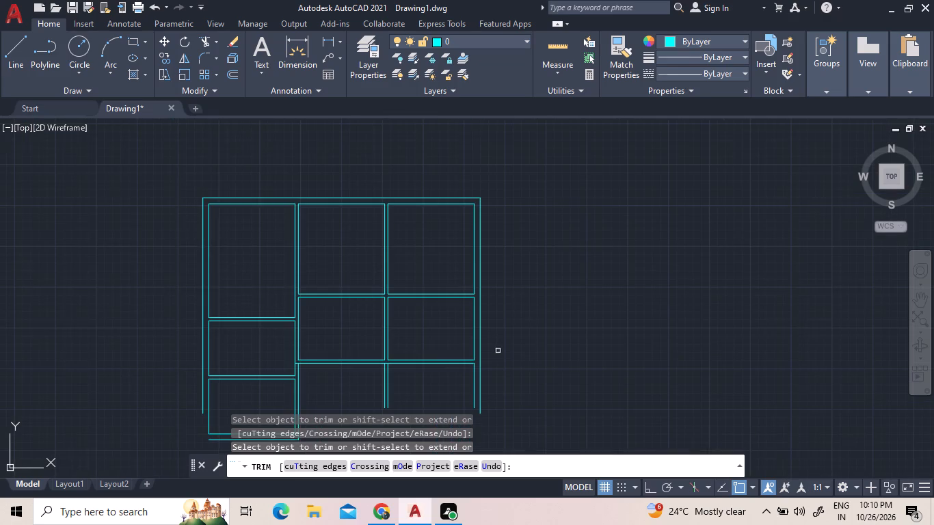
scroll(276, 368, "up", 3)
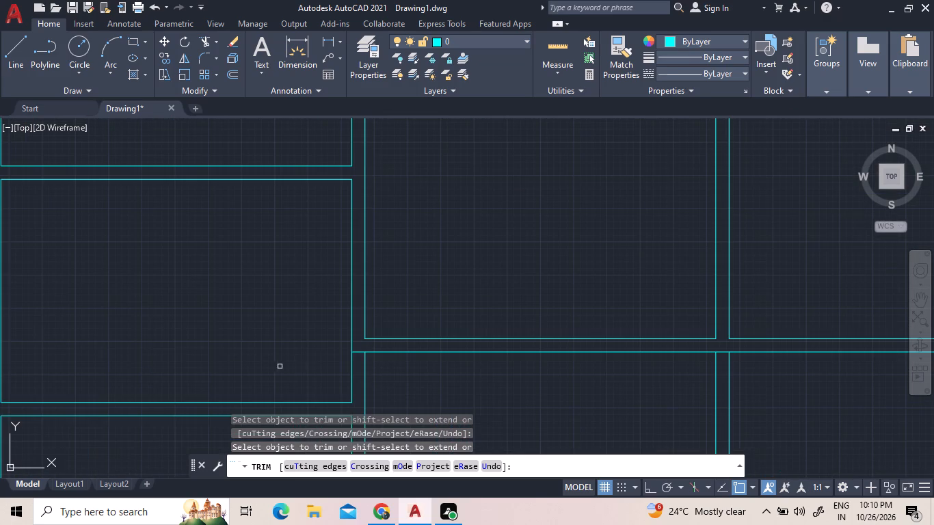
left_click(356, 351)
left_click(721, 353)
Trim the right line of the partition between the first and middle bays below the inner bottom wall line, and finish trimming.
scroll(449, 286, "down", 2)
middle_click_drag(456, 275, 273, 334)
scroll(455, 275, "down", 1)
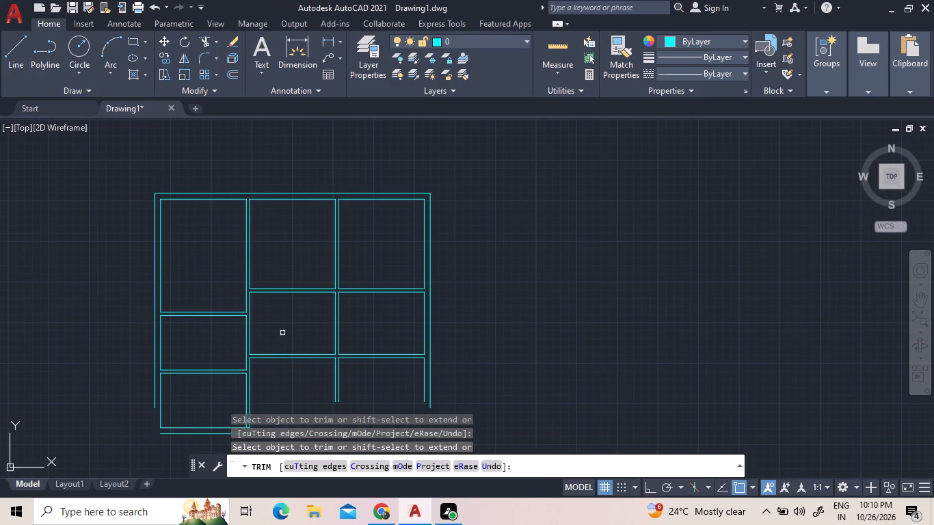
scroll(318, 377, "up", 2)
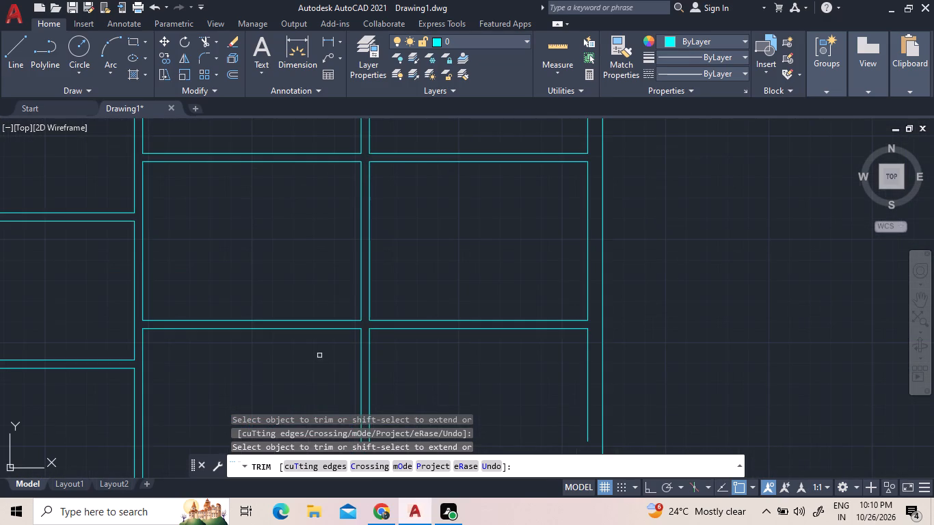
scroll(293, 263, "down", 3)
scroll(280, 329, "up", 2)
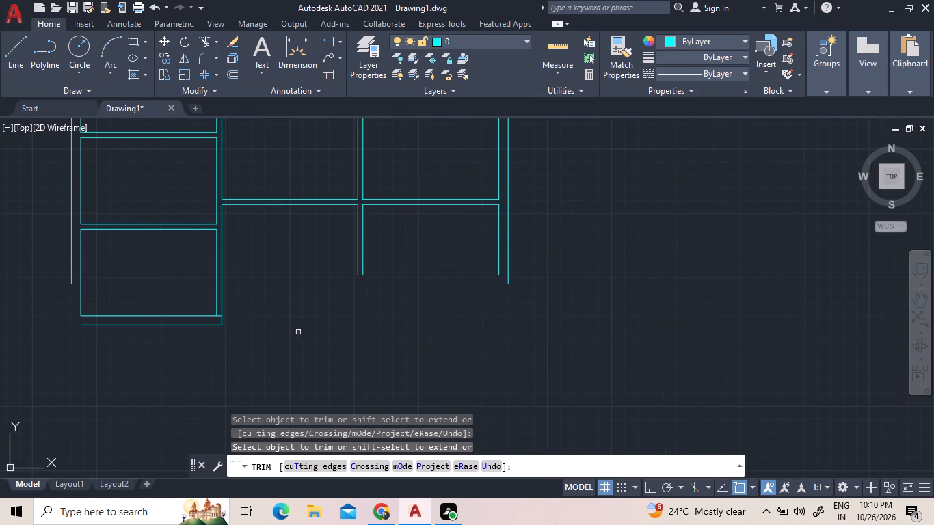
left_click(220, 321)
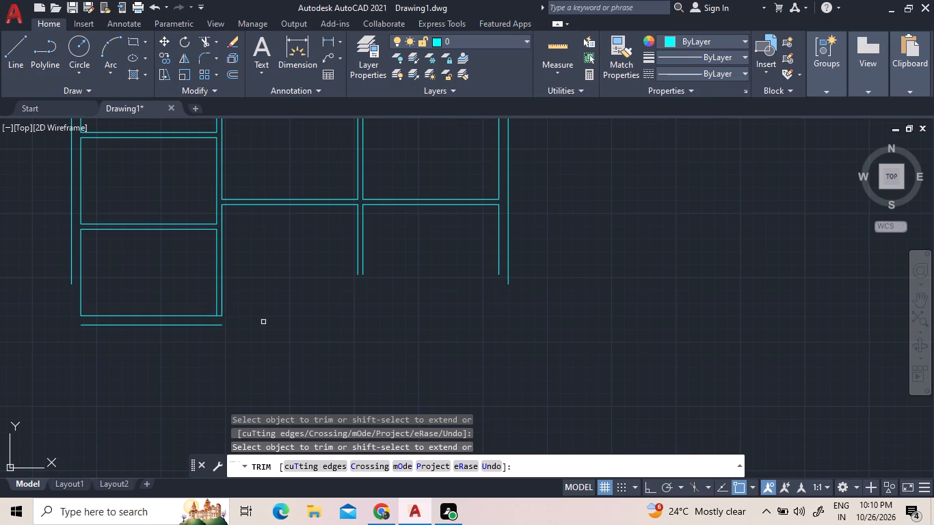
right_click(263, 322)
left_click(302, 134)
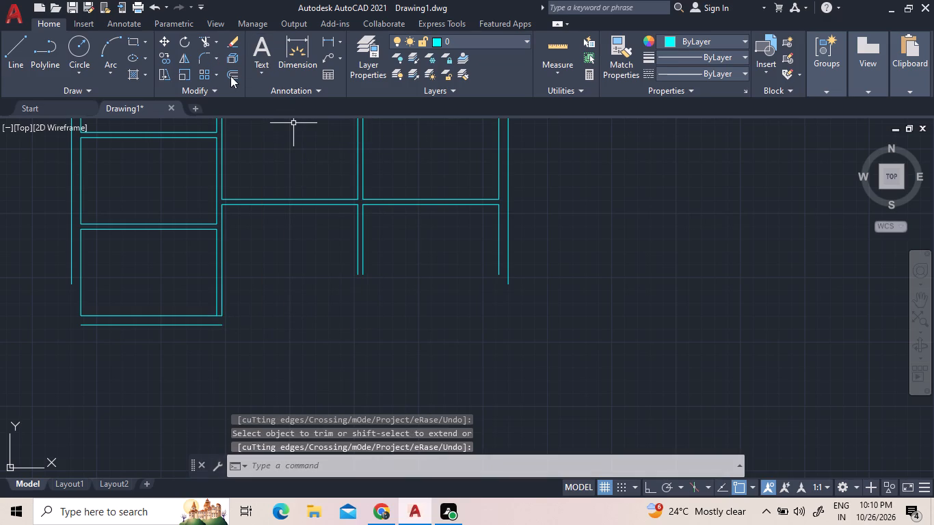
Fillet the outer and inner bottom wall lines with the matching right wall lines to close the plan's lower-right corner.
left_click(208, 59)
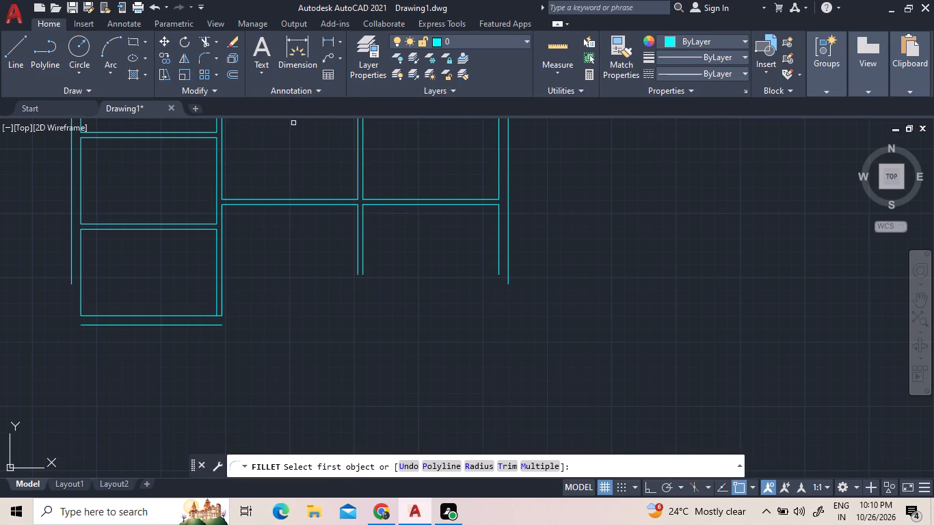
left_click(194, 324)
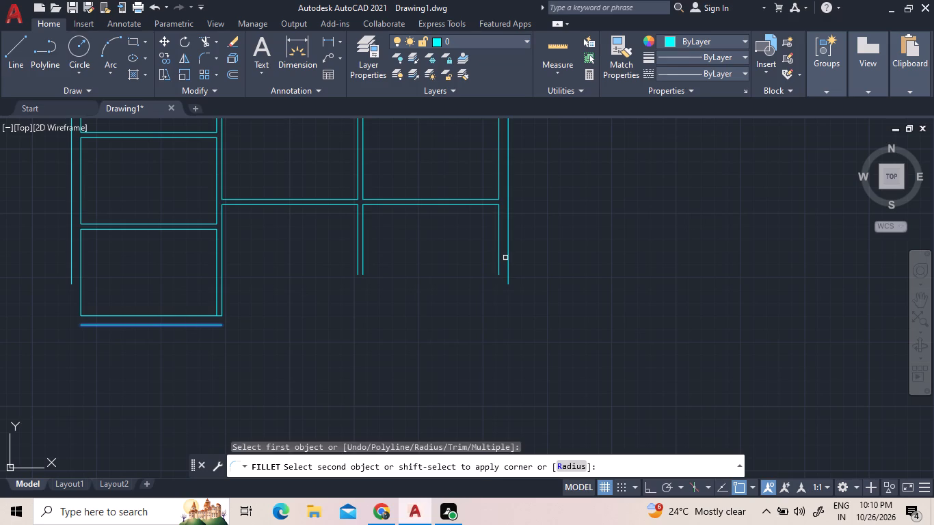
left_click(507, 263, "shift")
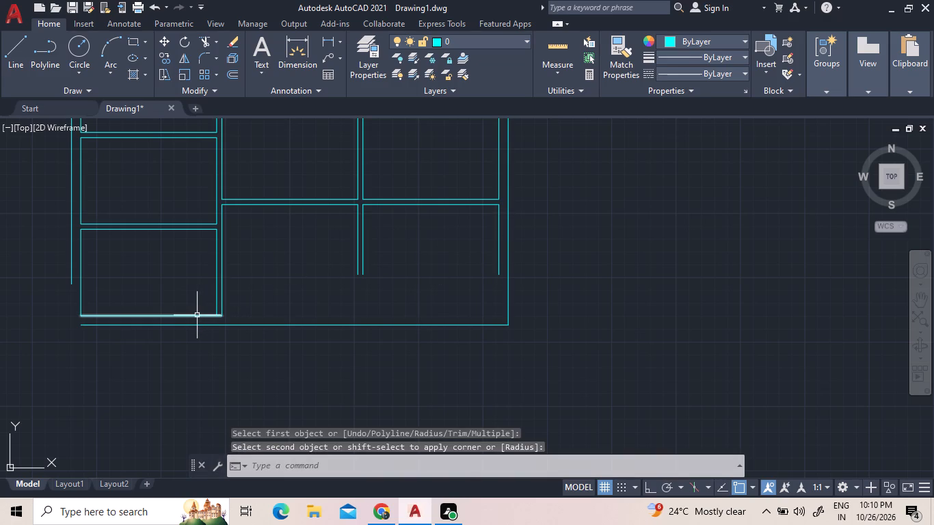
left_click(200, 51)
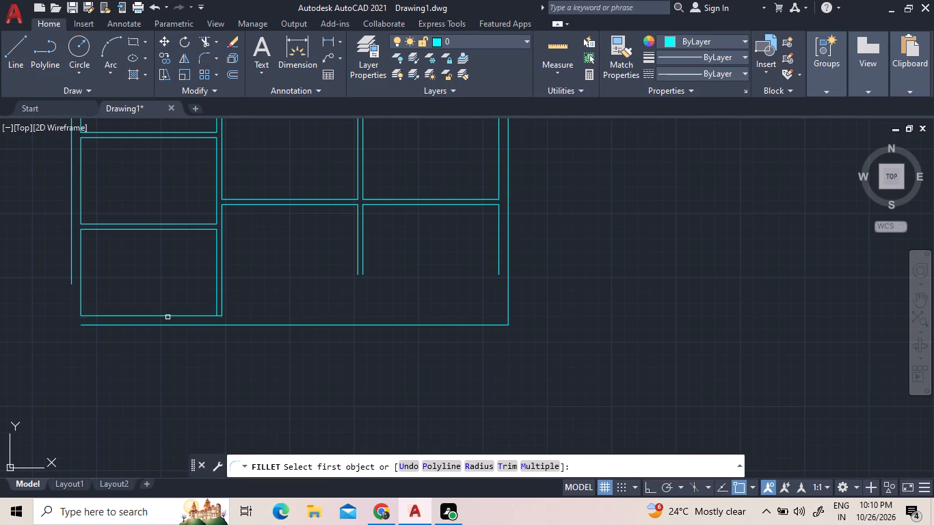
left_click(168, 317)
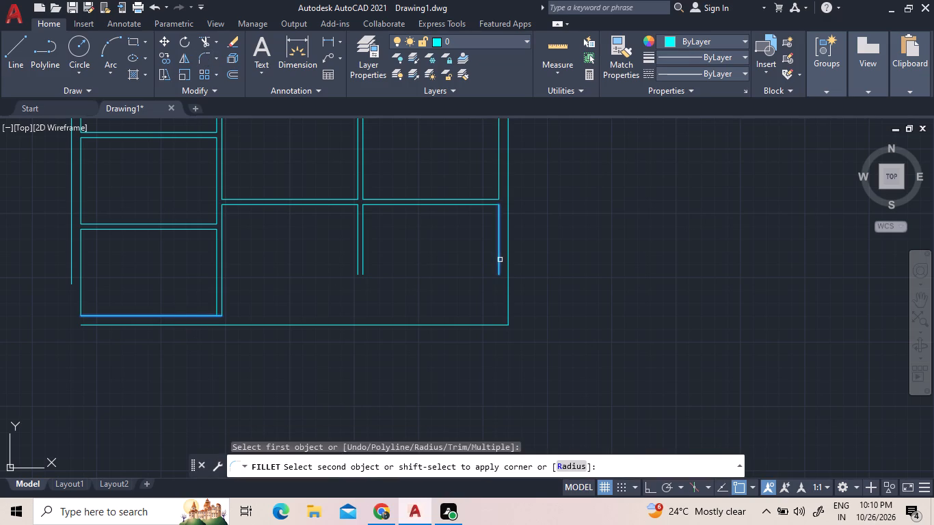
left_click(498, 260)
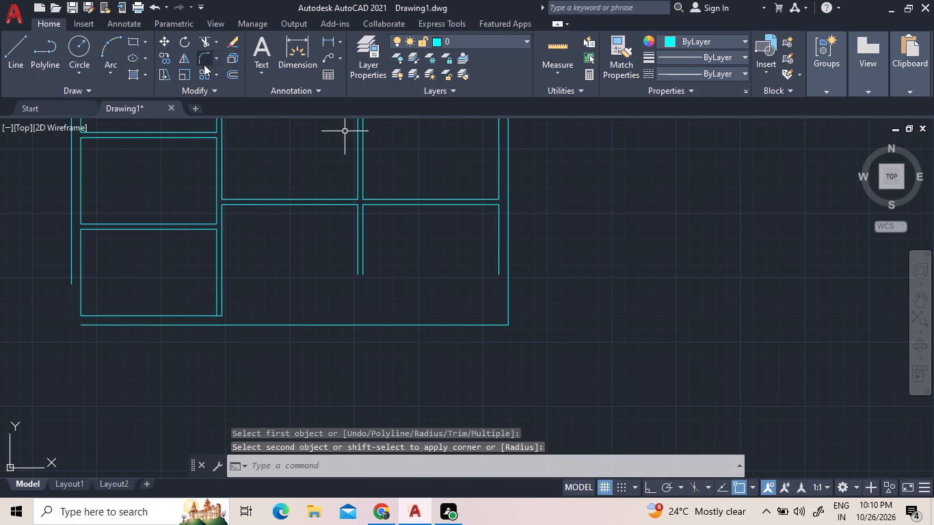
left_click(202, 60)
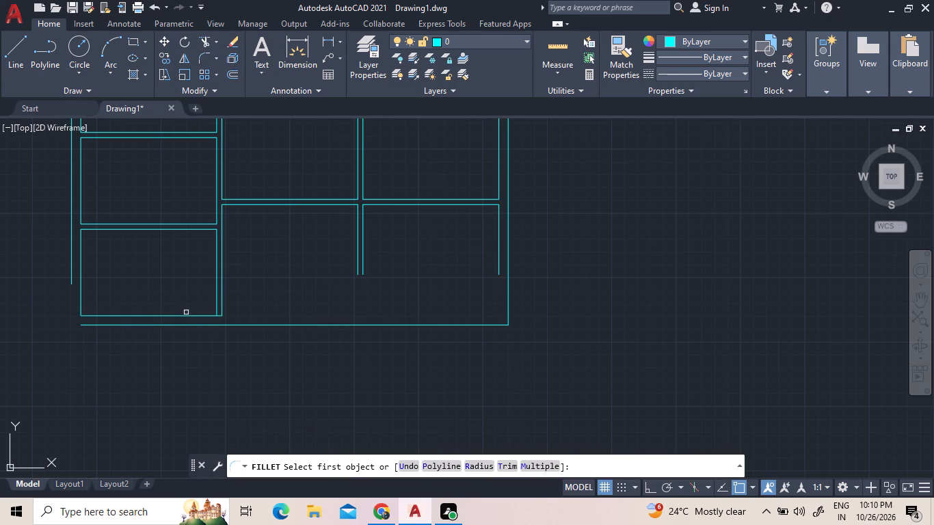
left_click(185, 315)
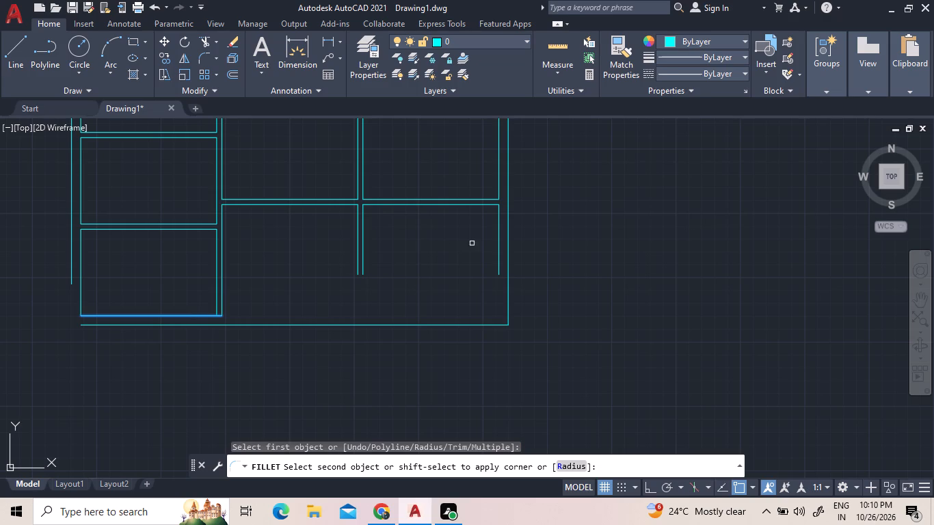
left_click(499, 258, "shift")
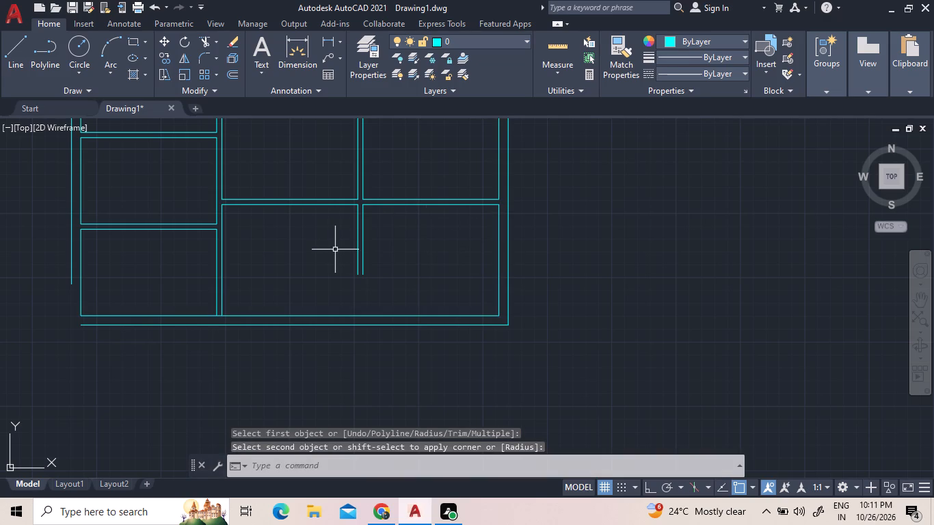
Fillet the outer left wall line with the outer bottom wall line to close the plan's lower-left corner.
left_click(204, 58)
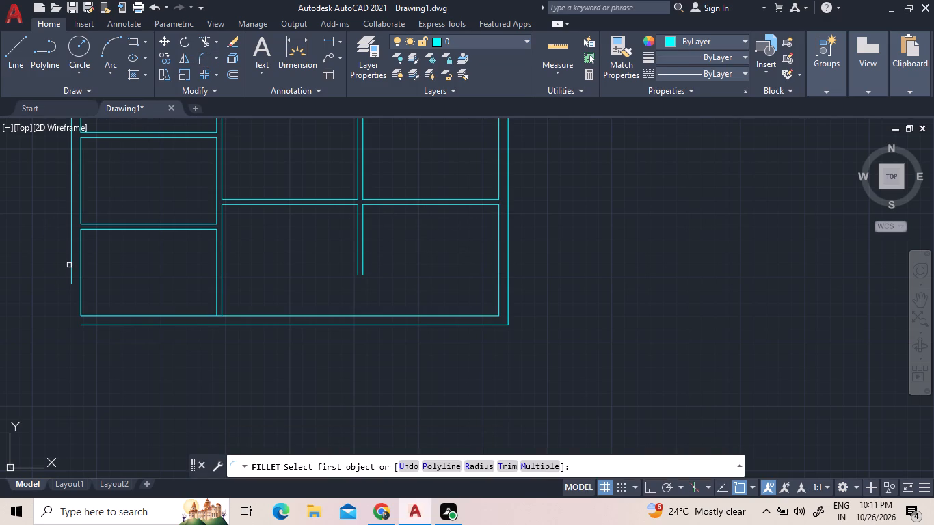
left_click(73, 265)
left_click(94, 325, "shift")
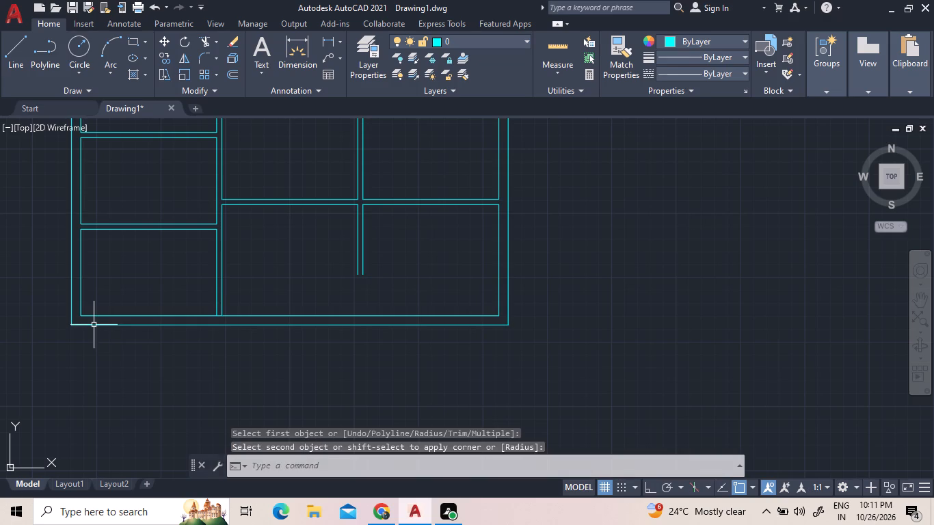
Extend both lines of the partition between the middle and third bays down to the inner bottom wall line.
left_click(219, 42)
left_click(220, 83)
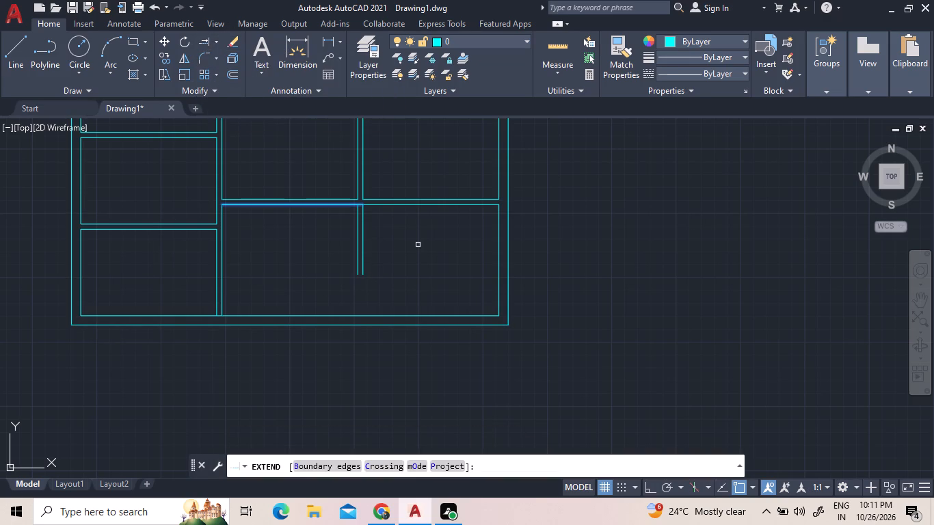
left_click(418, 245)
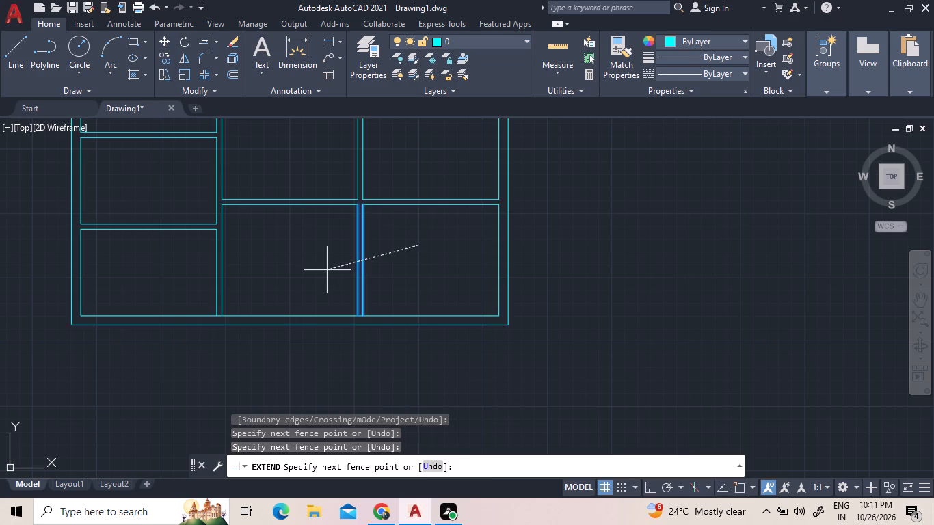
left_click(327, 270)
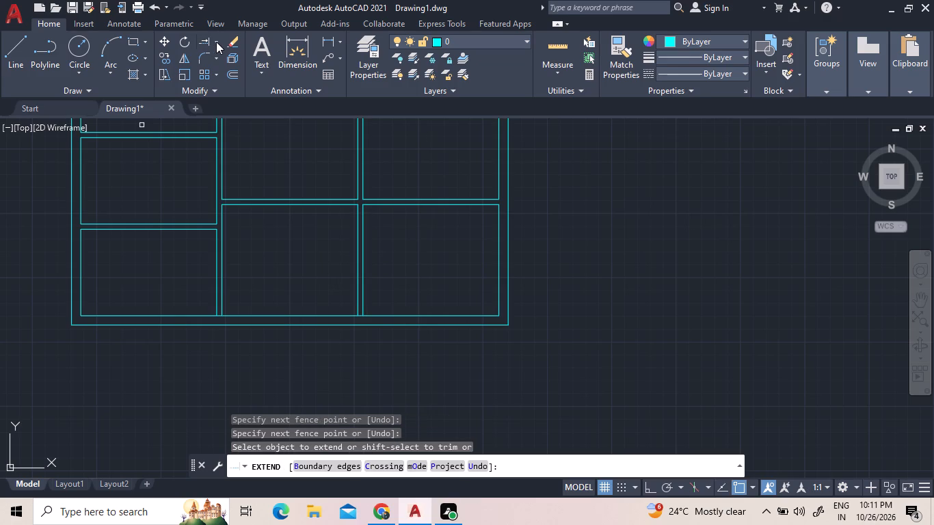
Trim the inner bottom wall line between the faces of both vertical partitions, and finish trimming.
left_click(216, 42)
left_click(219, 57)
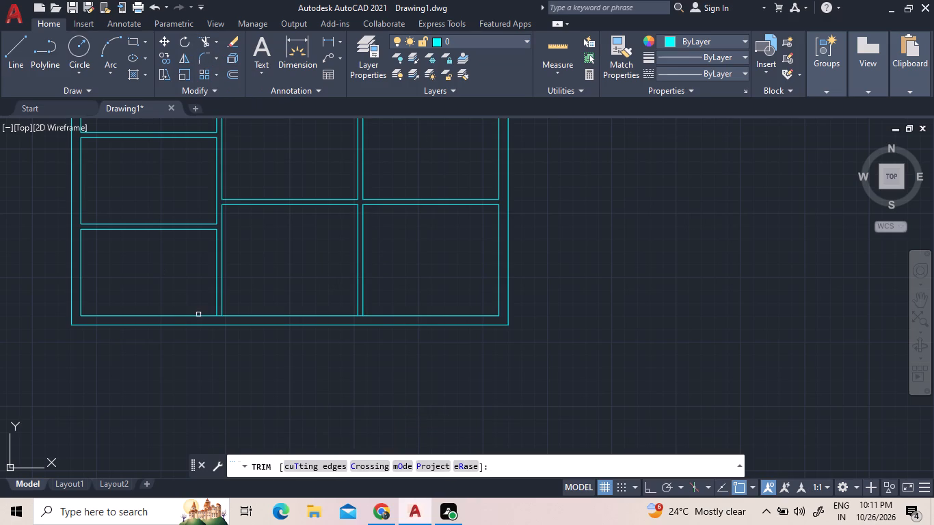
scroll(222, 320, "up", 3)
left_click(215, 308)
scroll(263, 315, "down", 3)
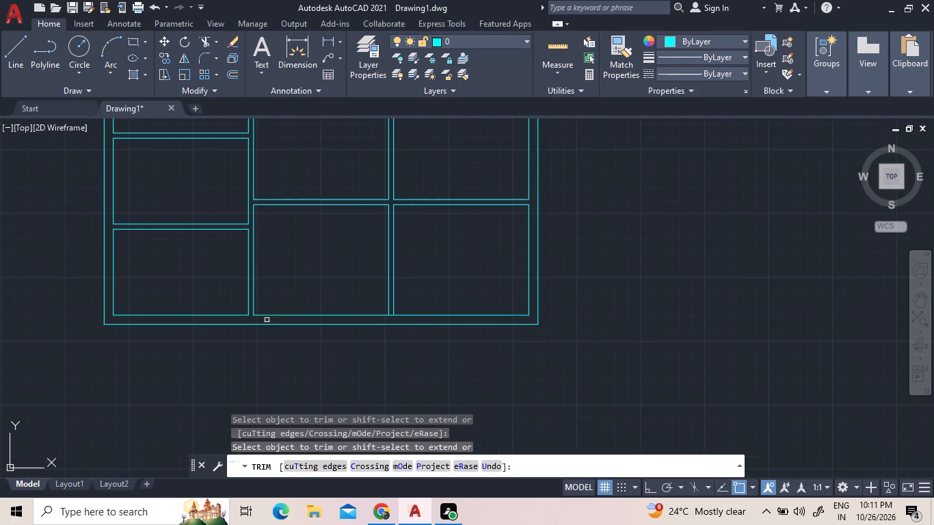
scroll(395, 306, "up", 3)
left_click(371, 347)
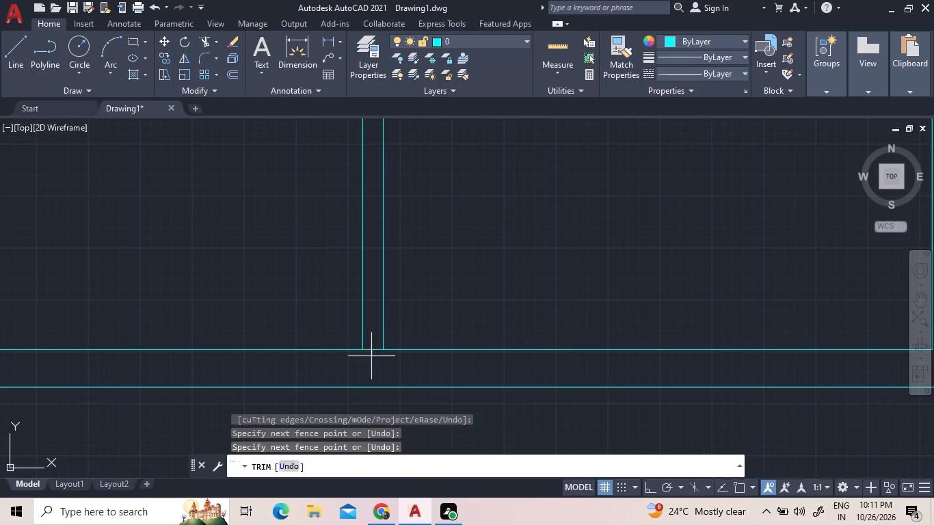
left_click(371, 358)
scroll(385, 361, "down", 3)
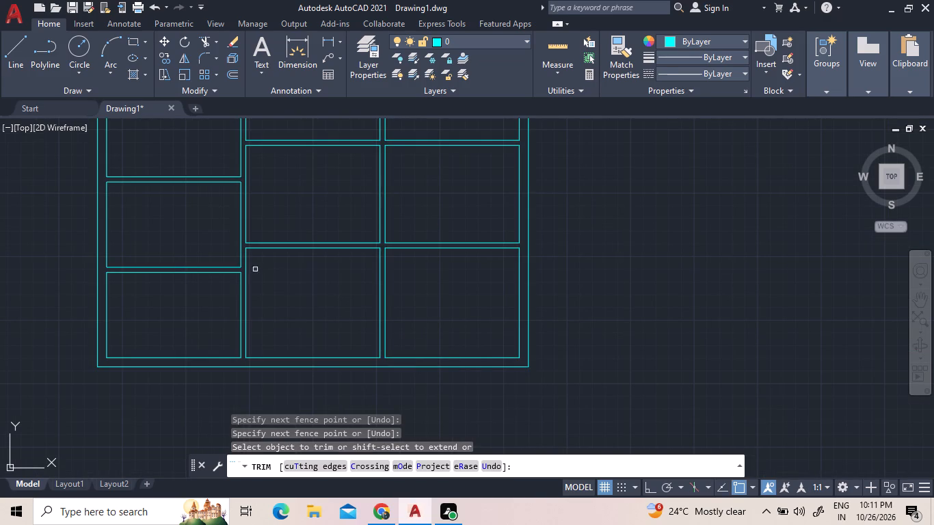
middle_click_drag(283, 300, 263, 368)
right_click(287, 288)
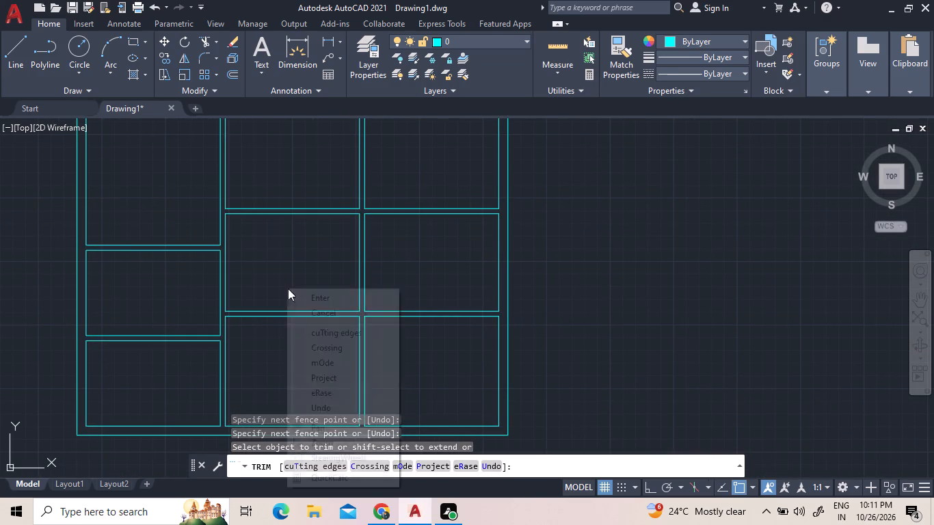
left_click(308, 293)
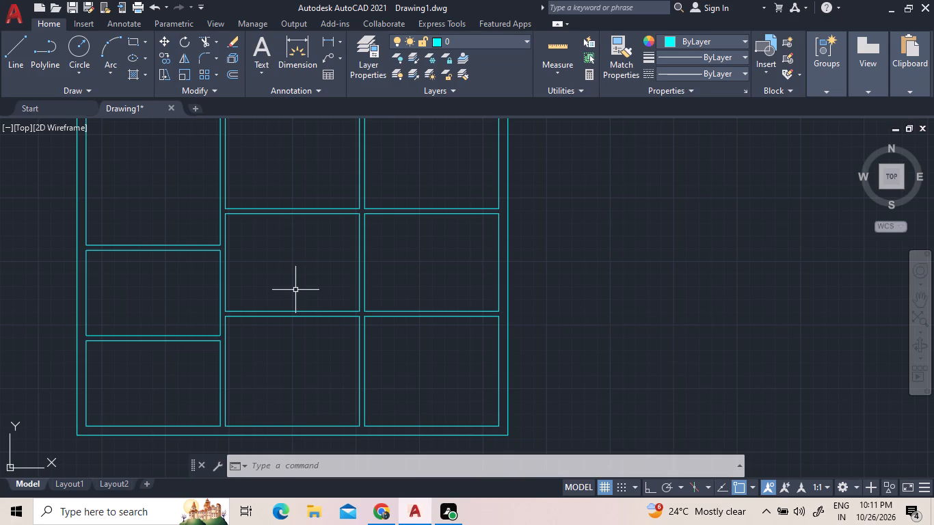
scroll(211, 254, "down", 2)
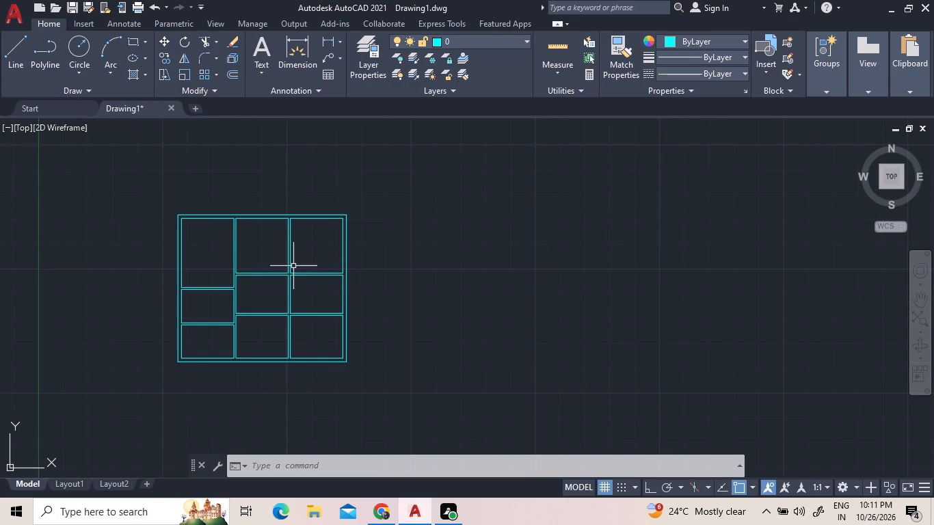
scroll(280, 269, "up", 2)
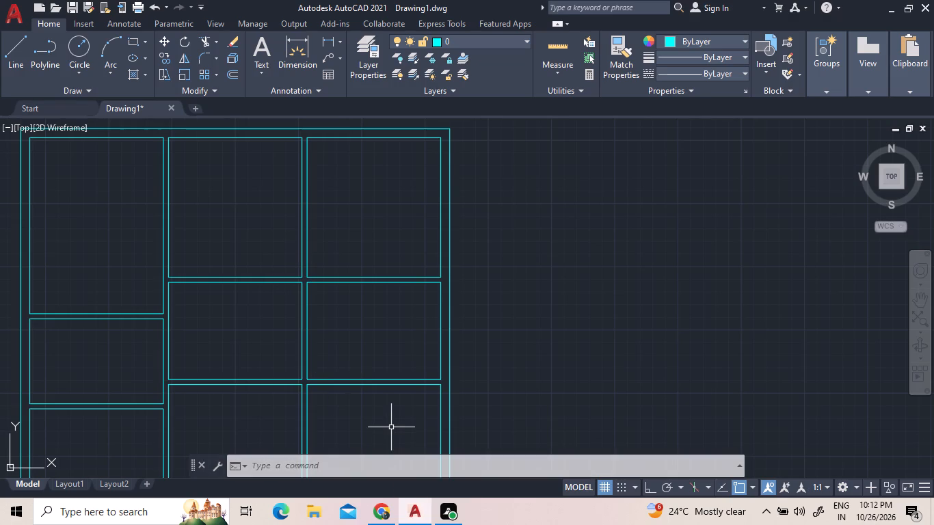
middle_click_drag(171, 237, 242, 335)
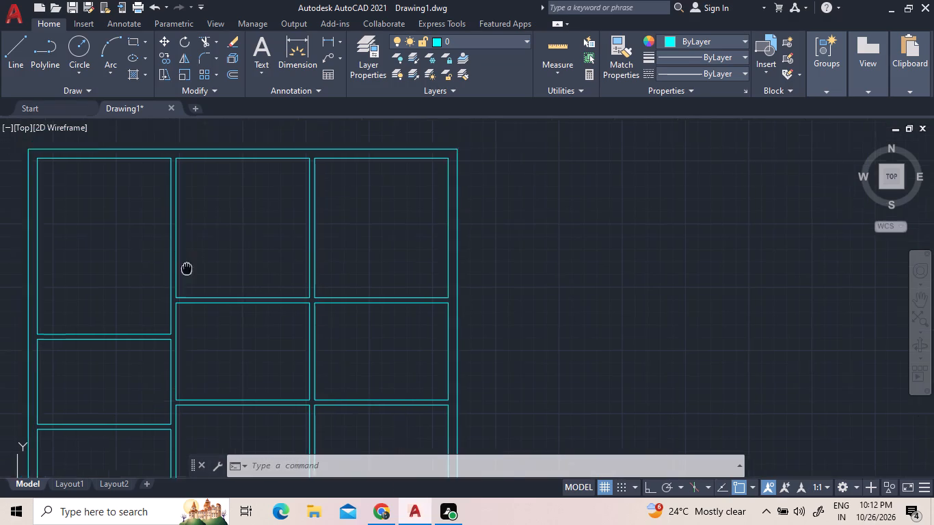
Create a new layer named window and set its colour to green.
middle_click_drag(242, 335, 266, 368)
middle_click_drag(334, 187, 276, 175)
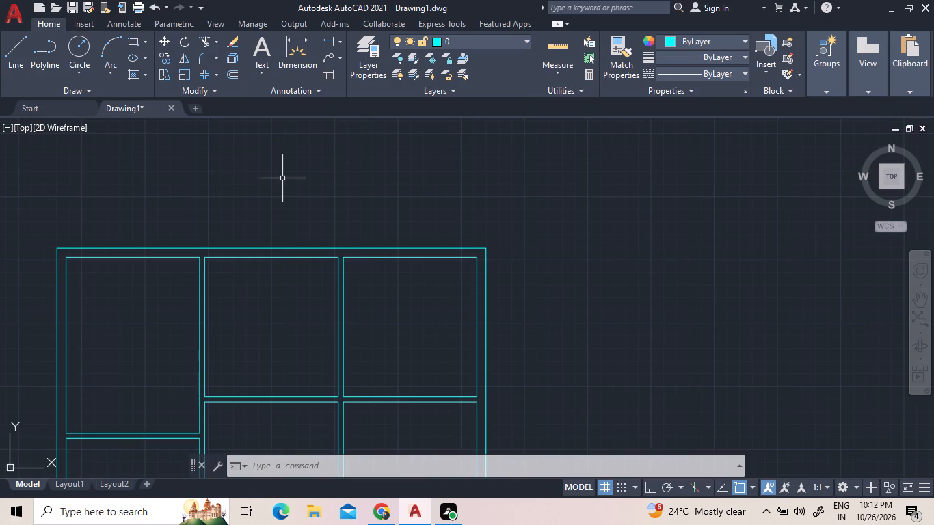
type("la")
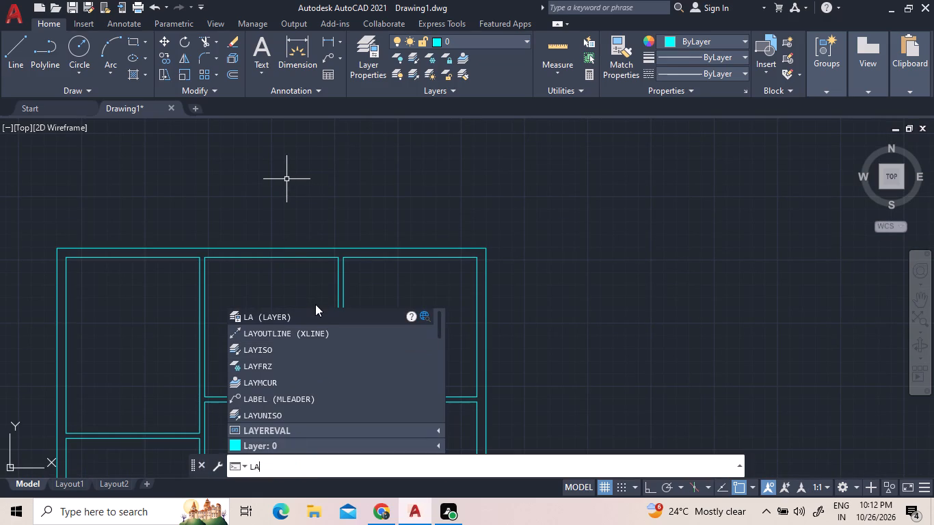
left_click(310, 314)
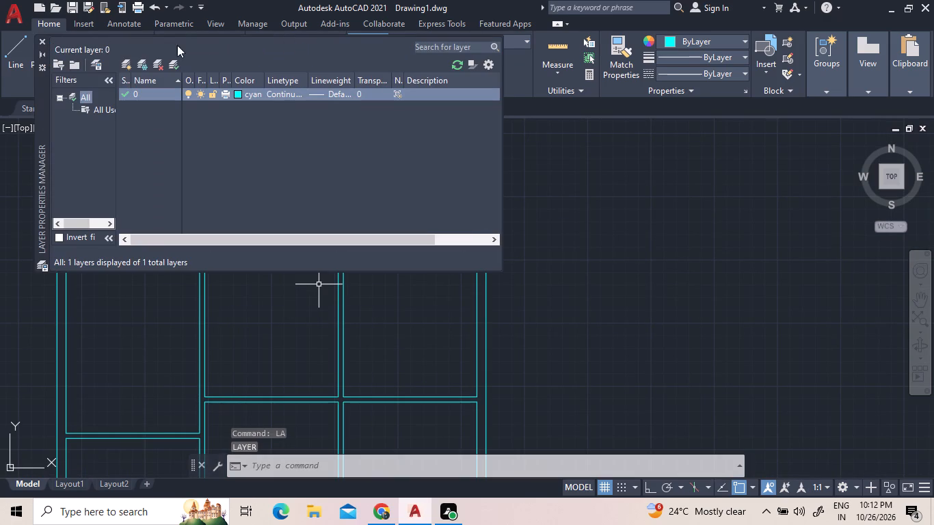
left_click(124, 63)
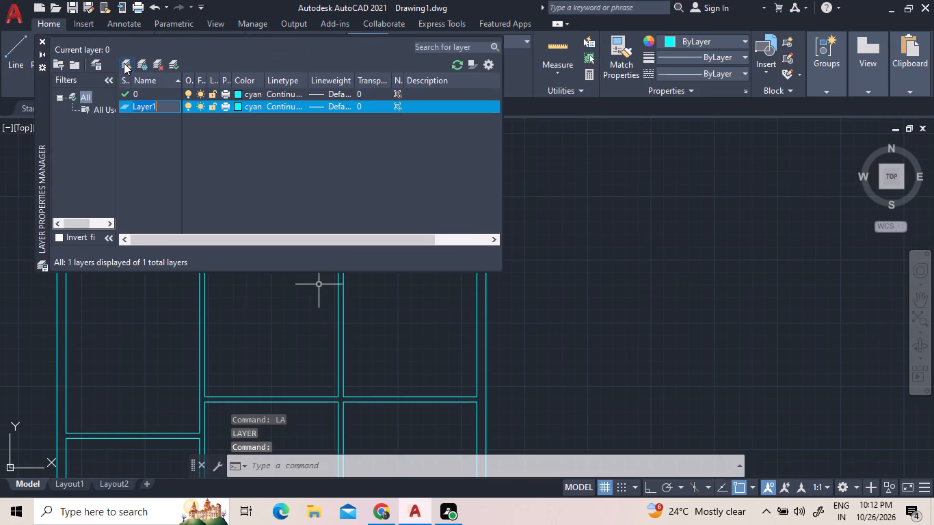
key("w")
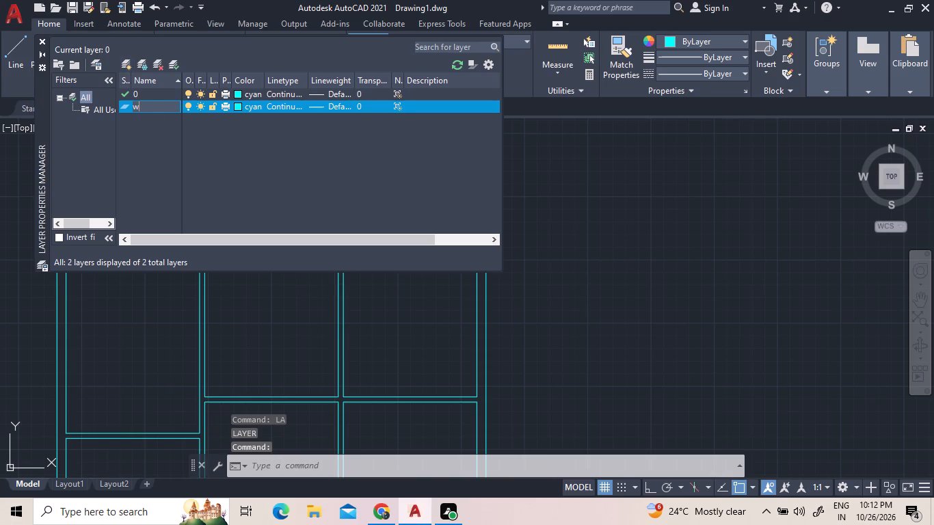
type("indow")
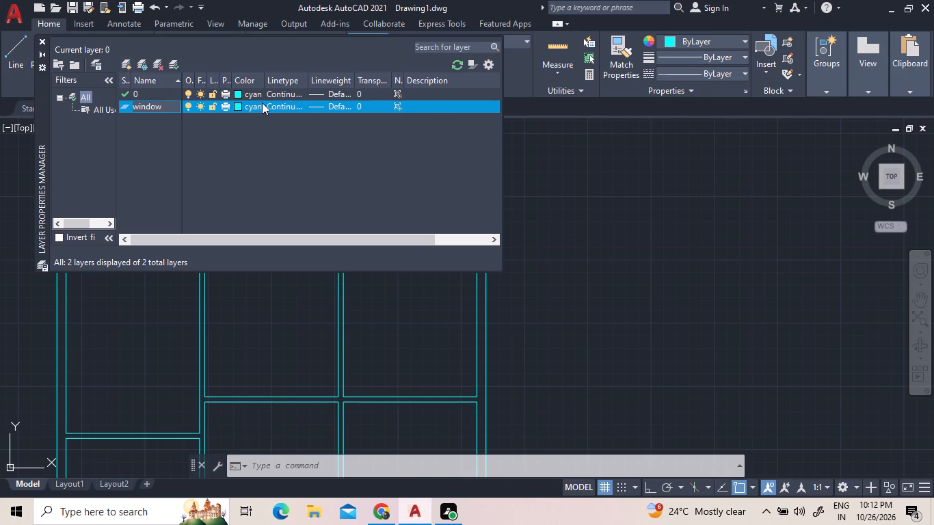
left_click(235, 103)
left_click(238, 106)
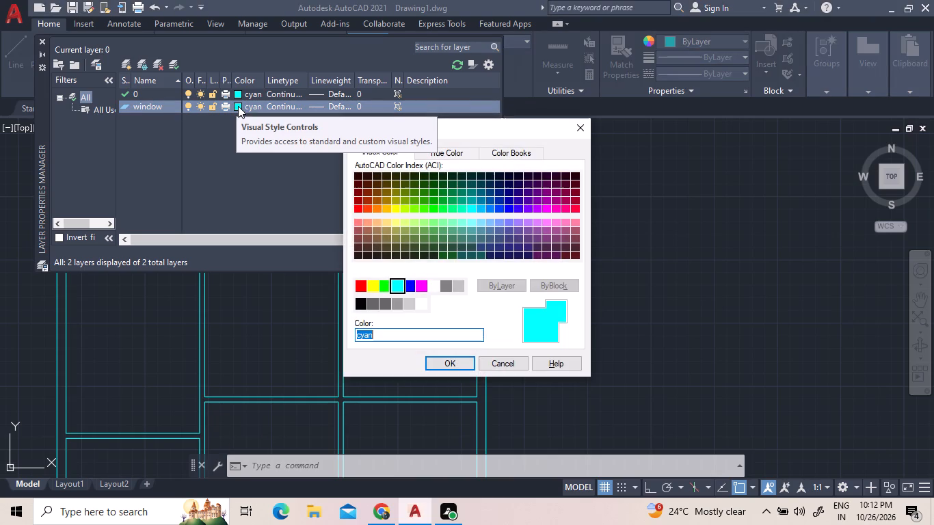
left_click(384, 284)
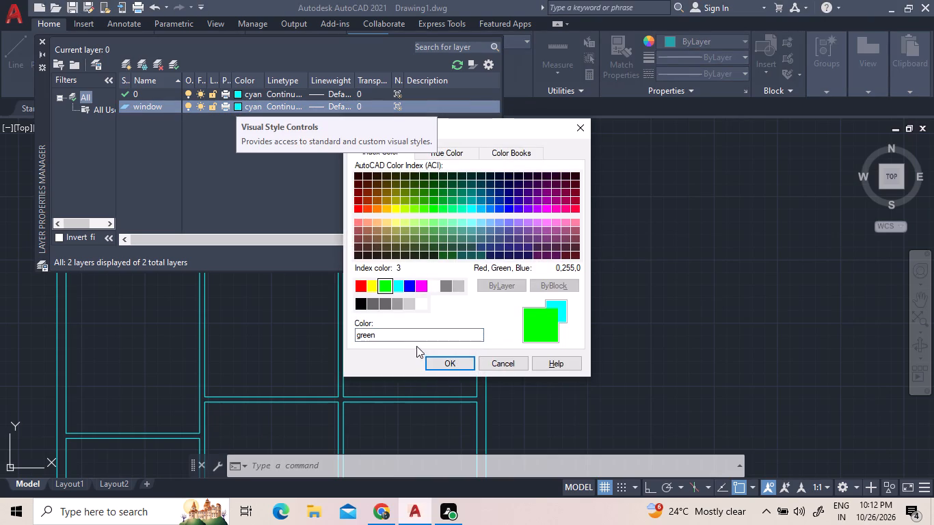
left_click(434, 365)
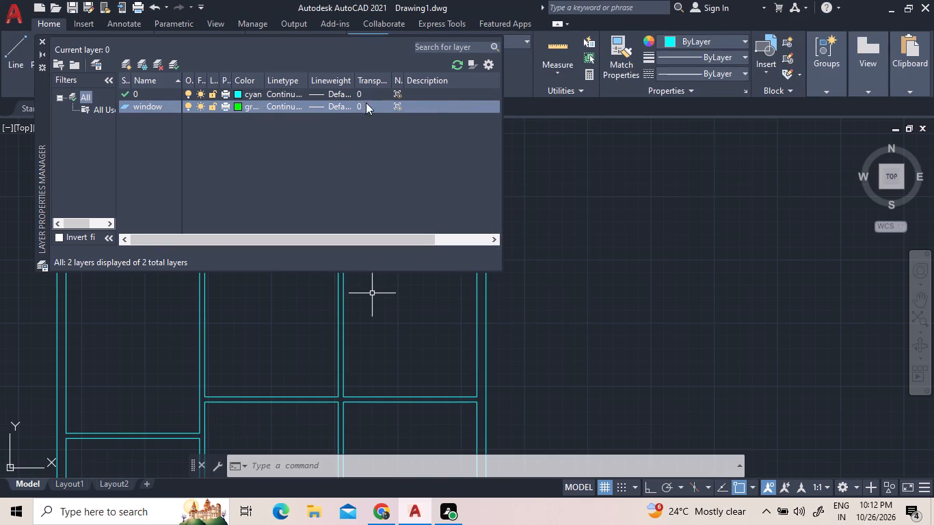
left_click(40, 44)
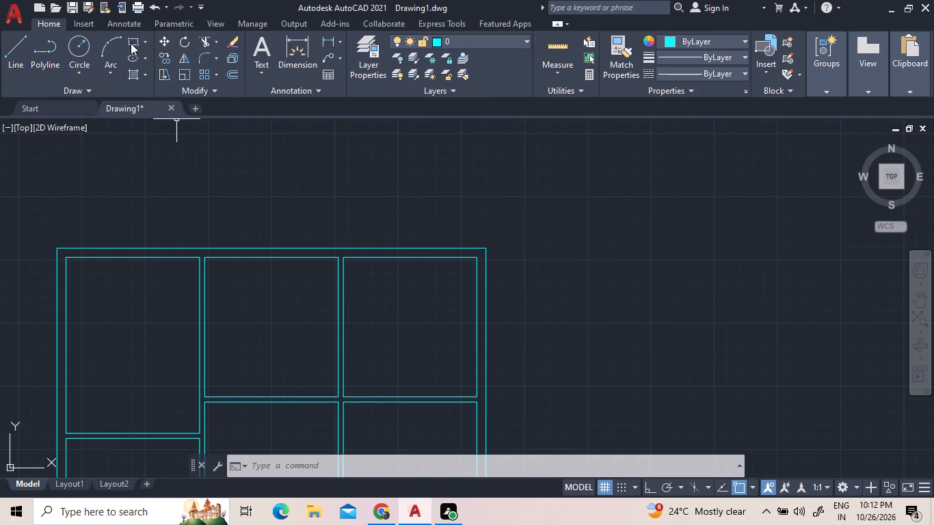
Make the window layer the current layer for drawing.
left_click(131, 45)
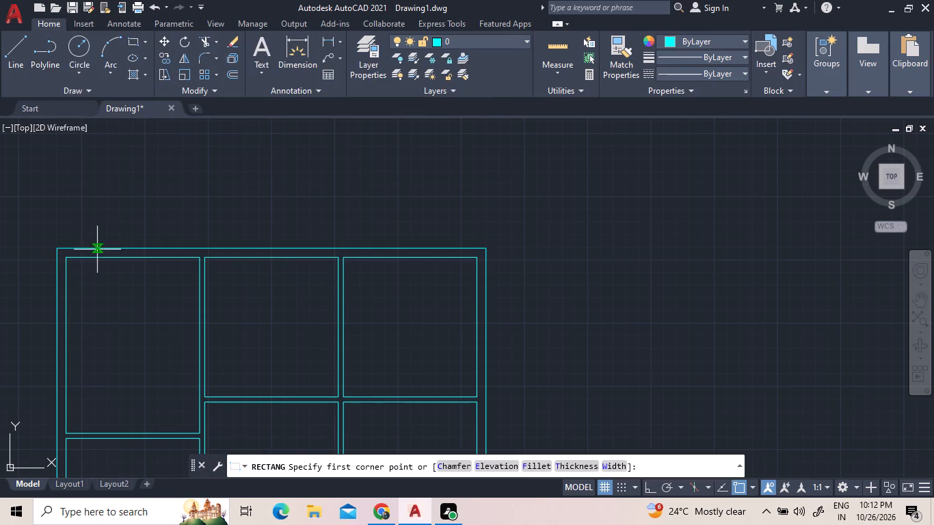
left_click(90, 252)
left_click(444, 42)
left_click(459, 66)
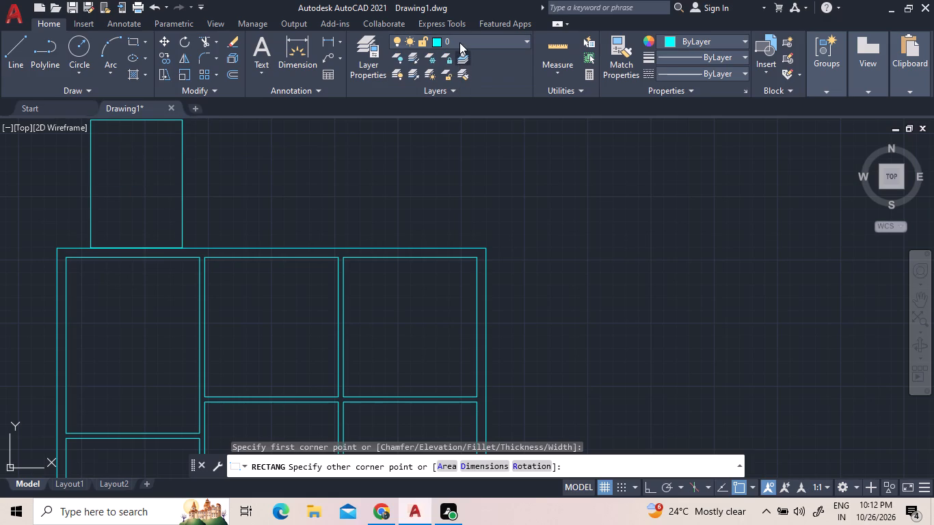
left_click(459, 42)
left_click(460, 72)
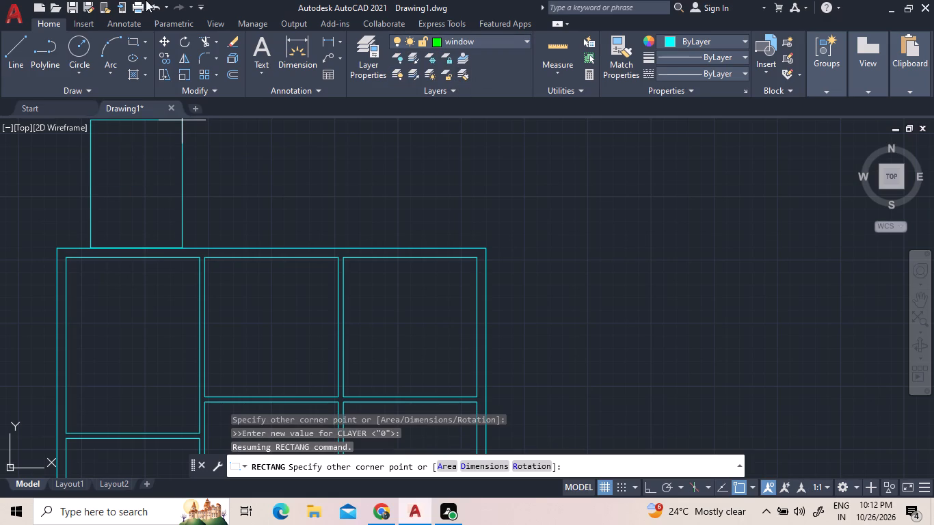
Draw a window rectangle in the top wall above the first bay, spanning from the outer to the inner wall line.
double_click(131, 41)
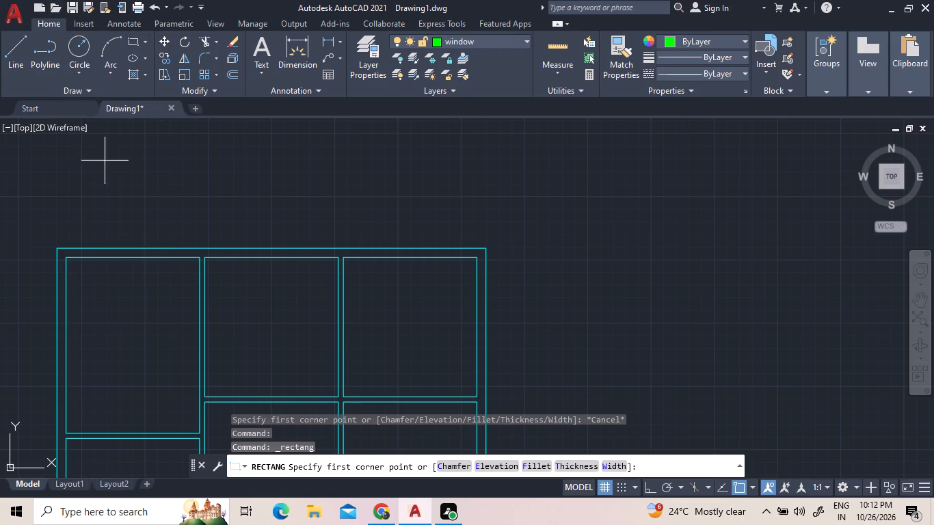
scroll(101, 253, "up", 4)
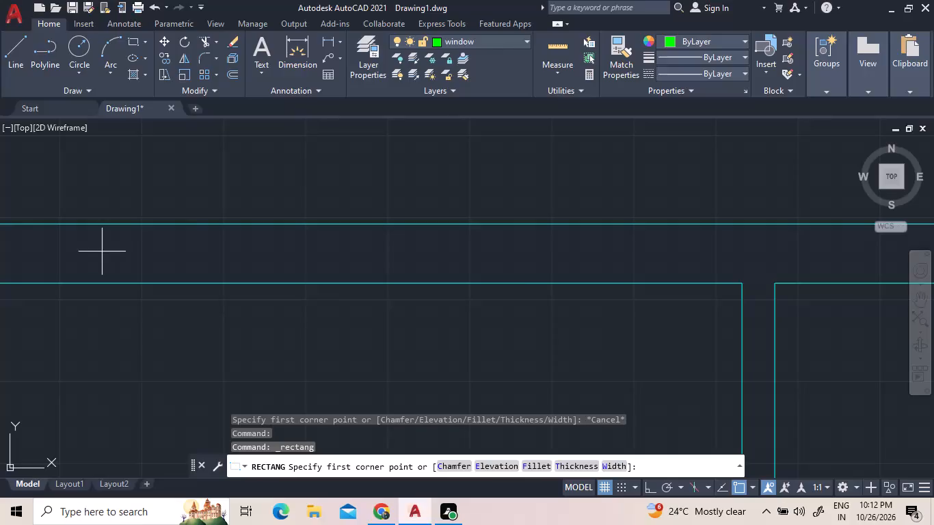
scroll(118, 252, "down", 2)
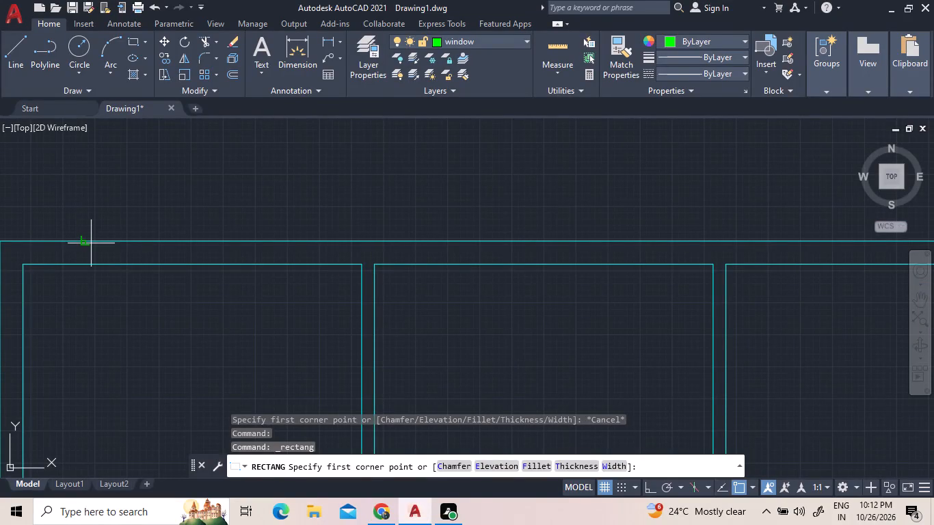
left_click(92, 243)
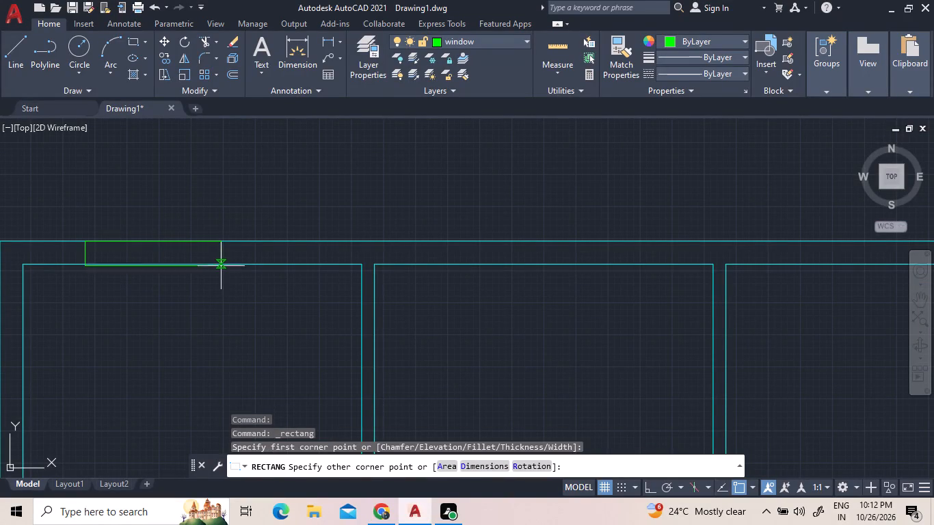
scroll(219, 265, "up", 1)
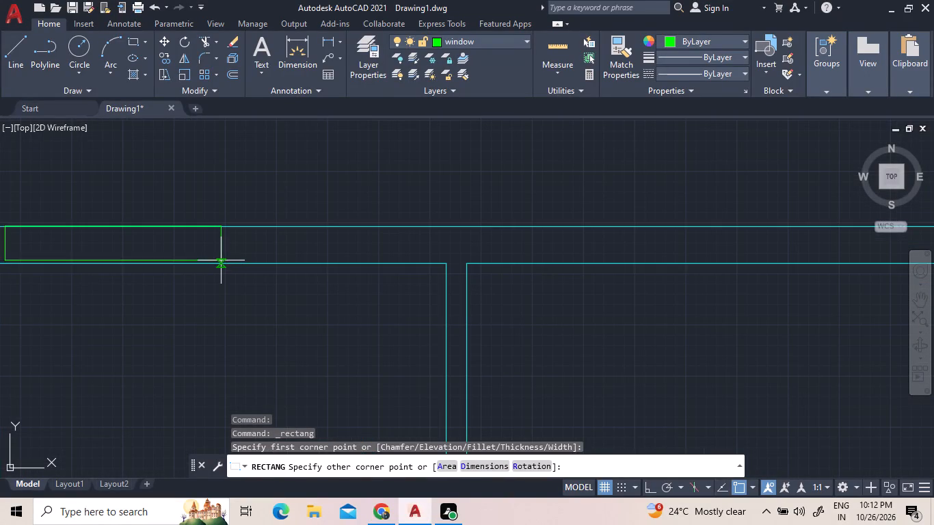
left_click(222, 264)
Draw a horizontal centre line through the window rectangle between the midpoints of its short sides.
scroll(352, 176, "down", 3)
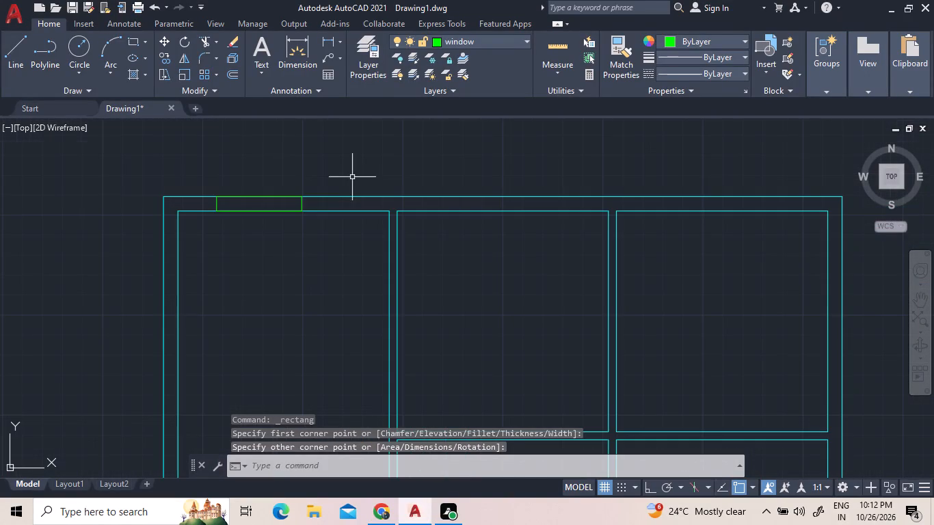
left_click(3, 62)
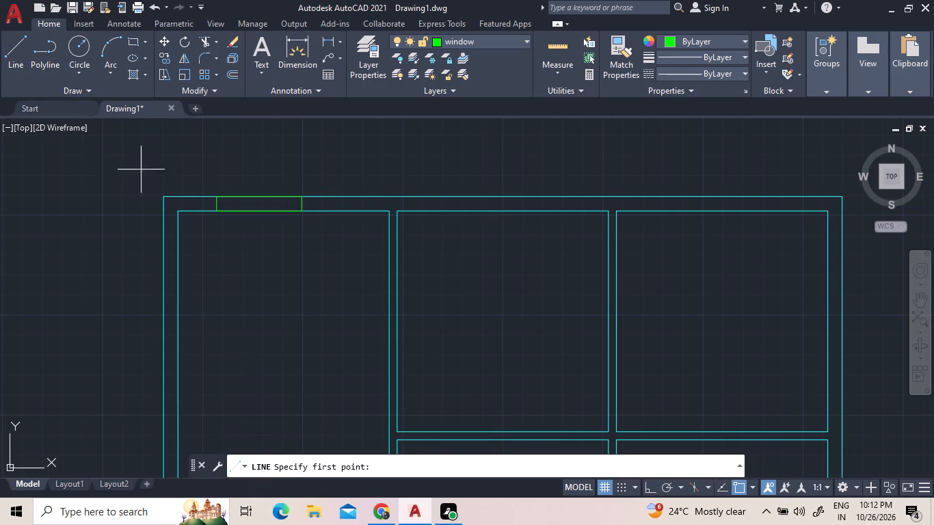
left_click(217, 202)
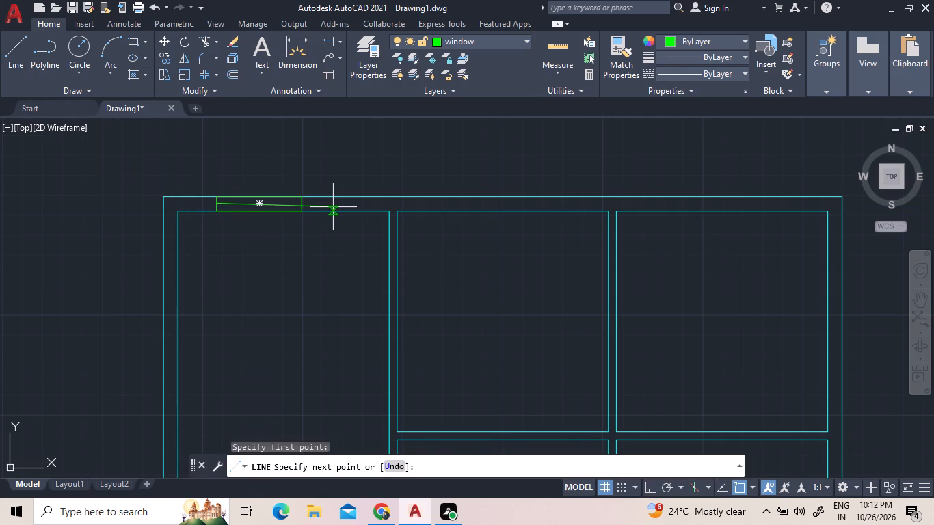
scroll(290, 196, "up", 4)
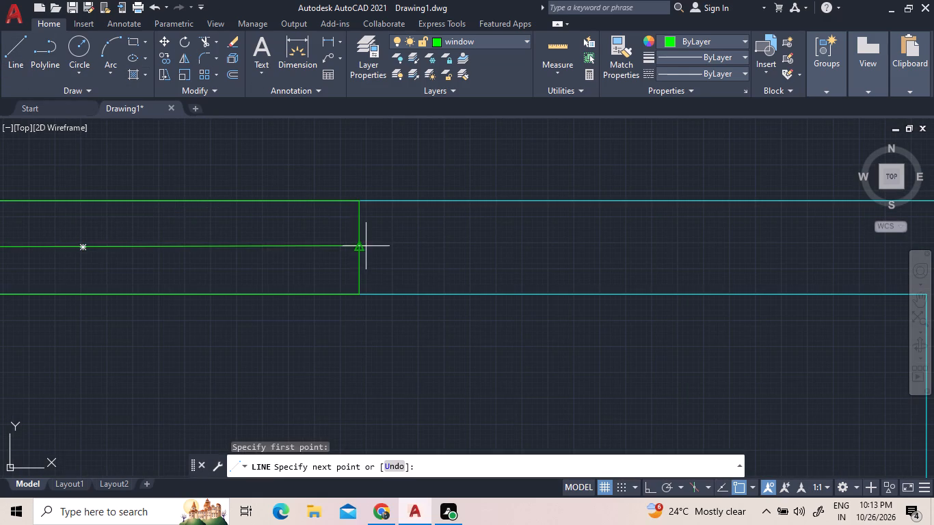
left_click(355, 245)
right_click(326, 148)
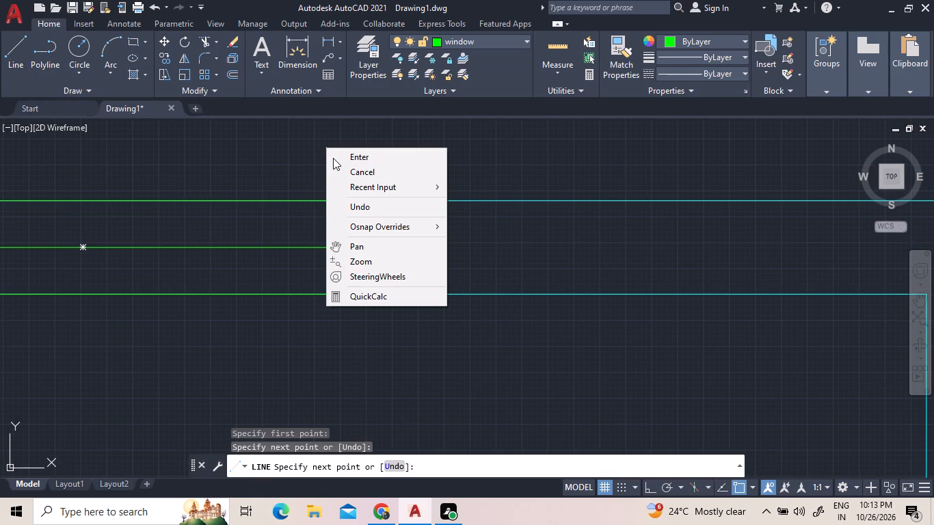
left_click(333, 158)
Offset the window's centre line by 1" to both sides to form the glazing lines.
scroll(378, 170, "down", 2)
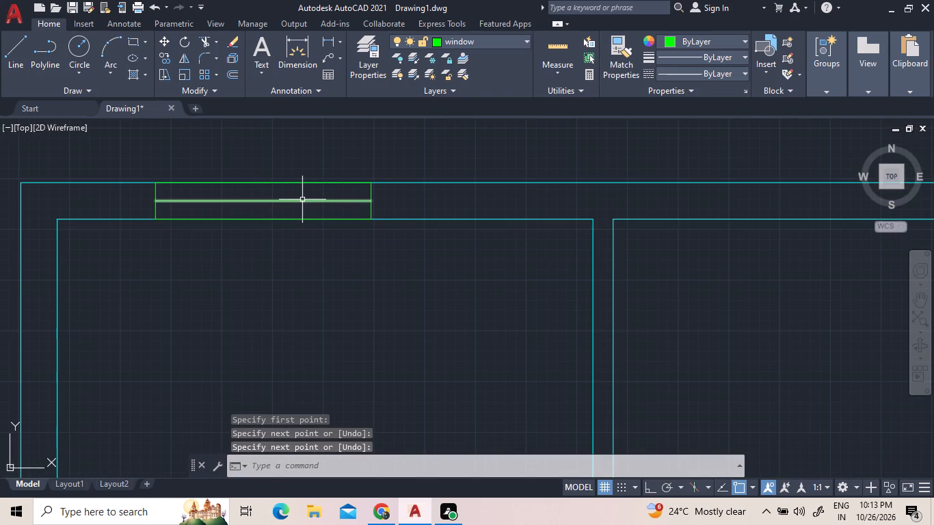
left_click(237, 73)
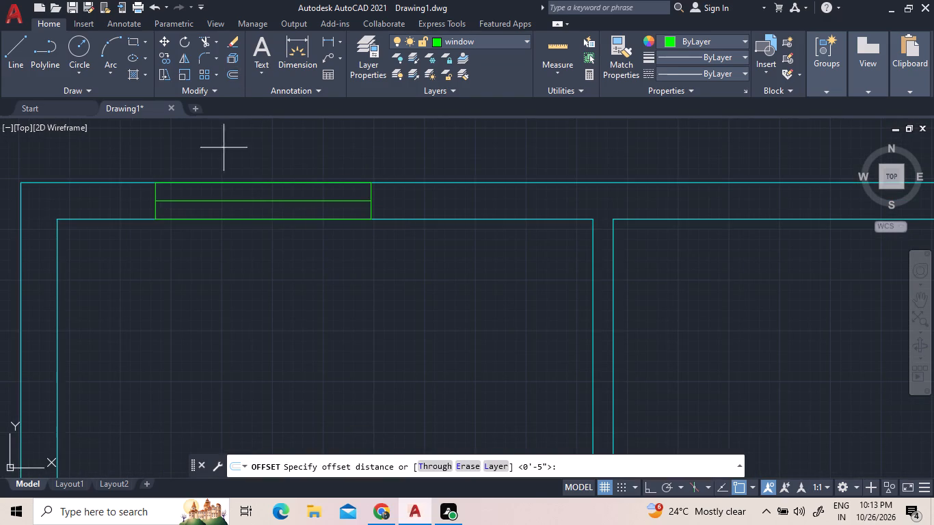
left_click(259, 204)
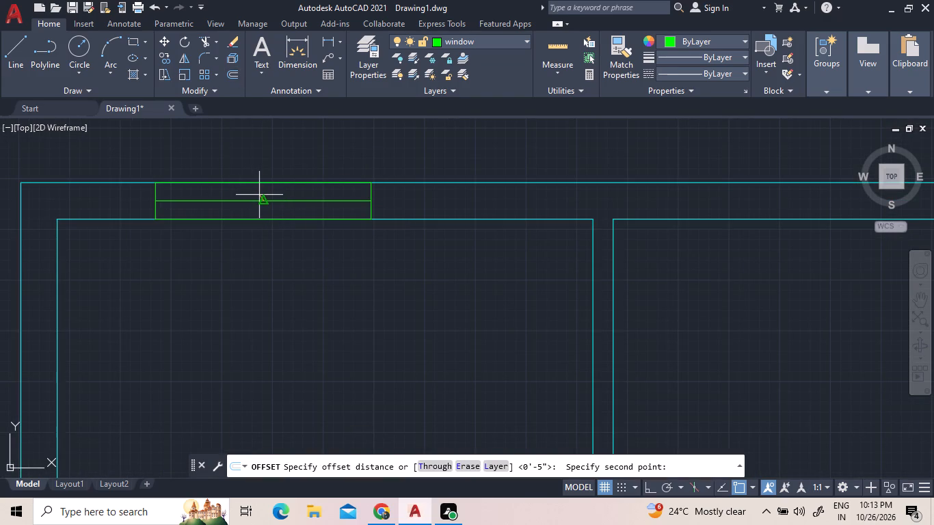
key("1")
key("shift+quotedbl")
key("Return")
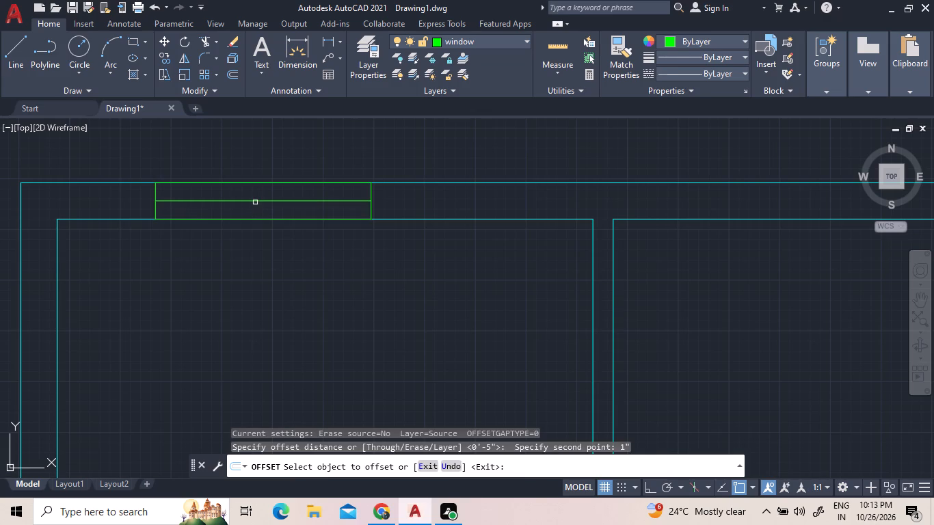
left_click(255, 202)
left_click(258, 193)
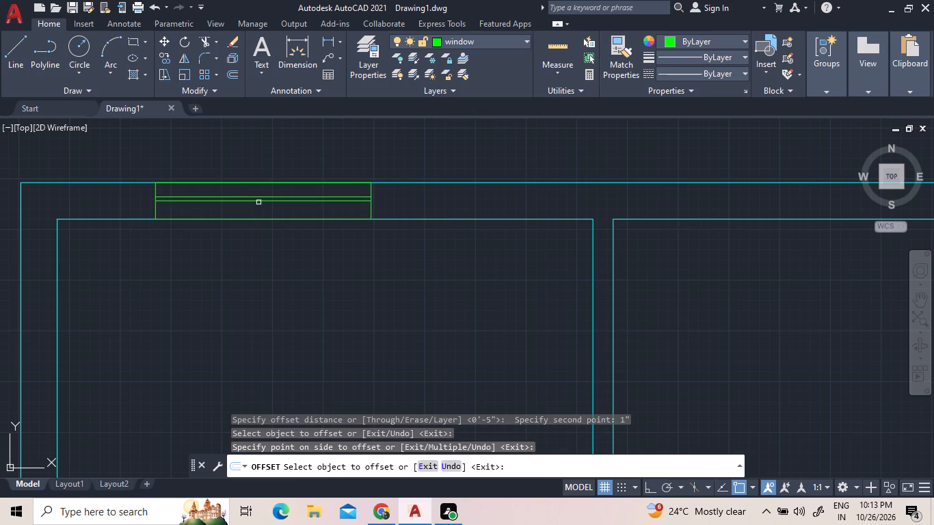
left_click(258, 202)
left_click(261, 213)
right_click(268, 147)
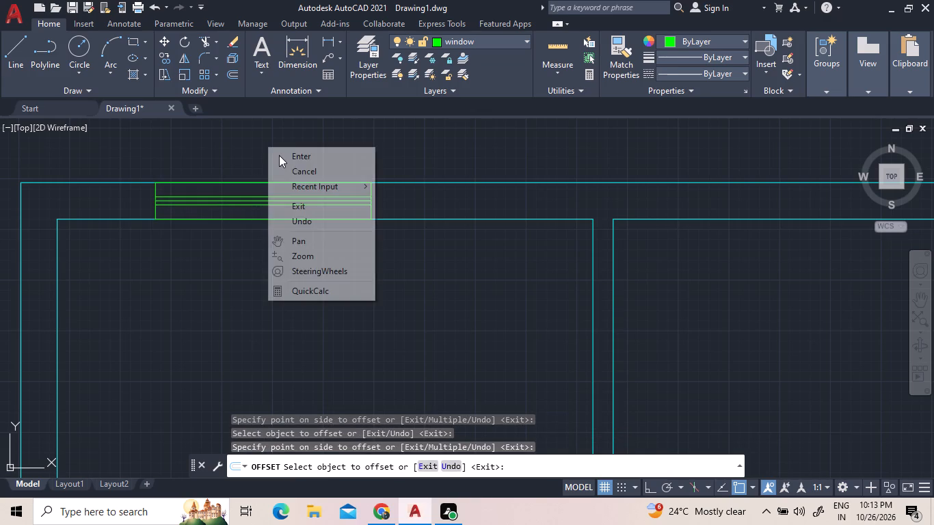
left_click(281, 156)
Copy the complete window symbol horizontally with Ortho on, about 12'-11" along the top wall, to above the second bay.
left_click(412, 211)
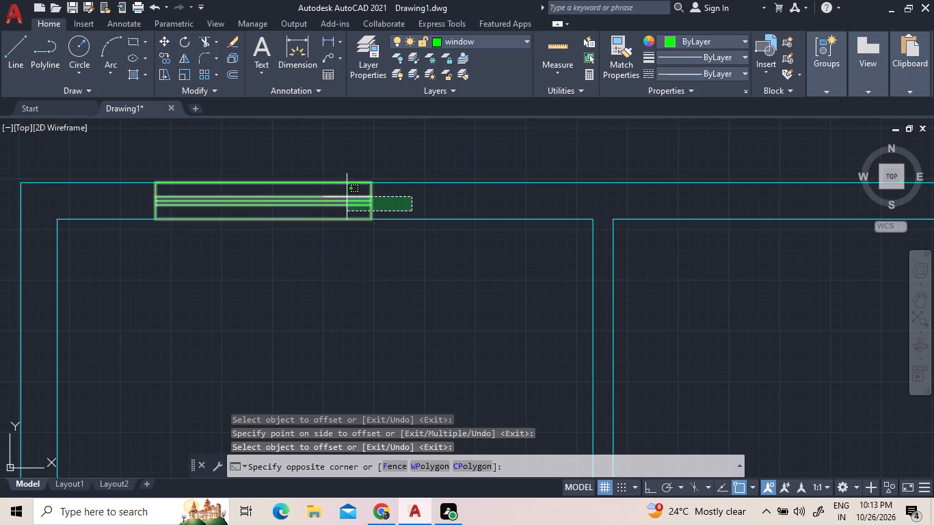
left_click(347, 197)
right_click(347, 197)
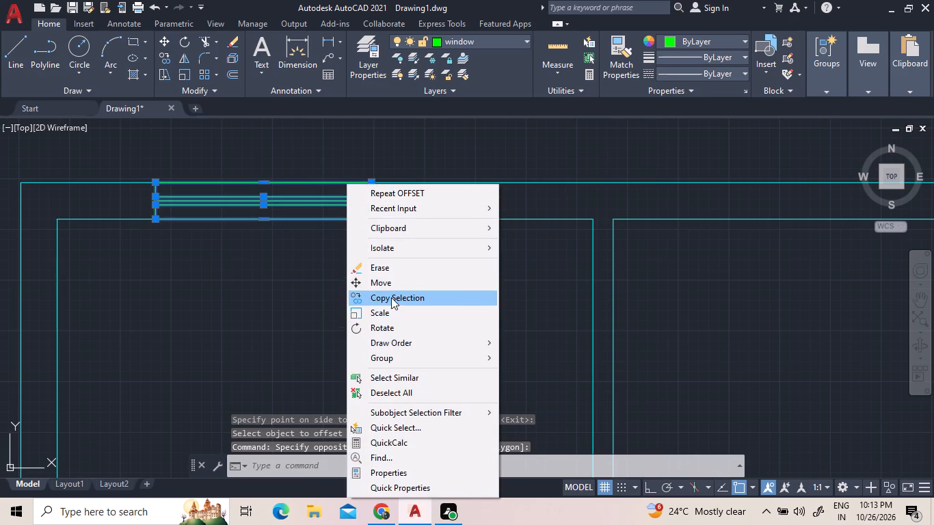
left_click(391, 297)
left_click(264, 200)
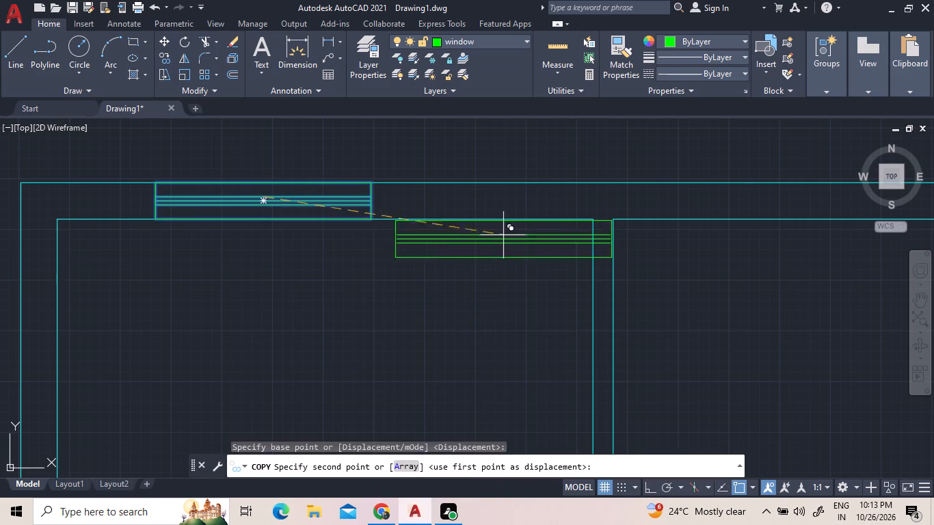
key("F8")
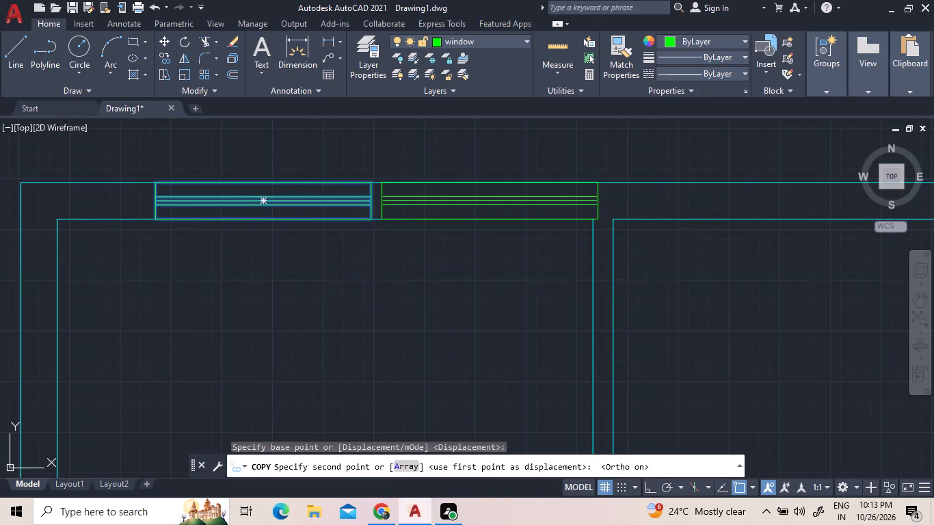
scroll(467, 272, "down", 3)
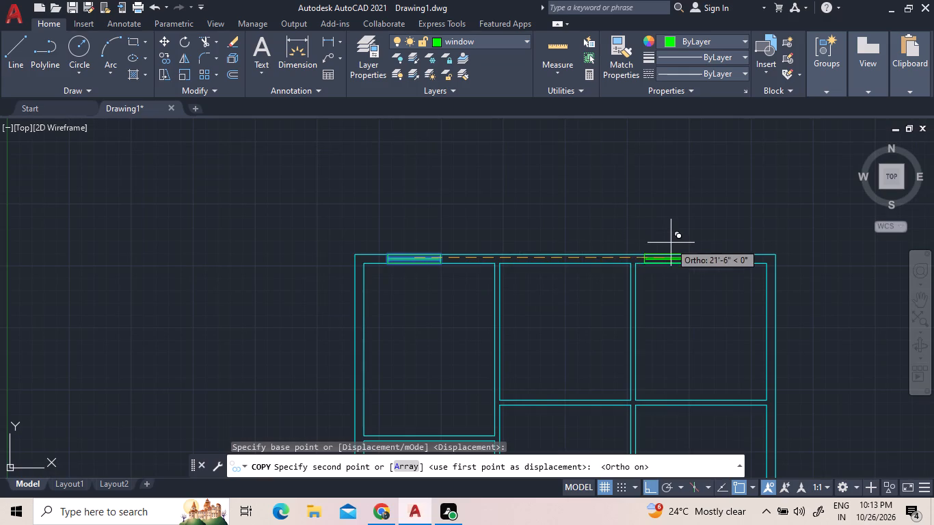
scroll(671, 243, "up", 5)
scroll(574, 247, "down", 3)
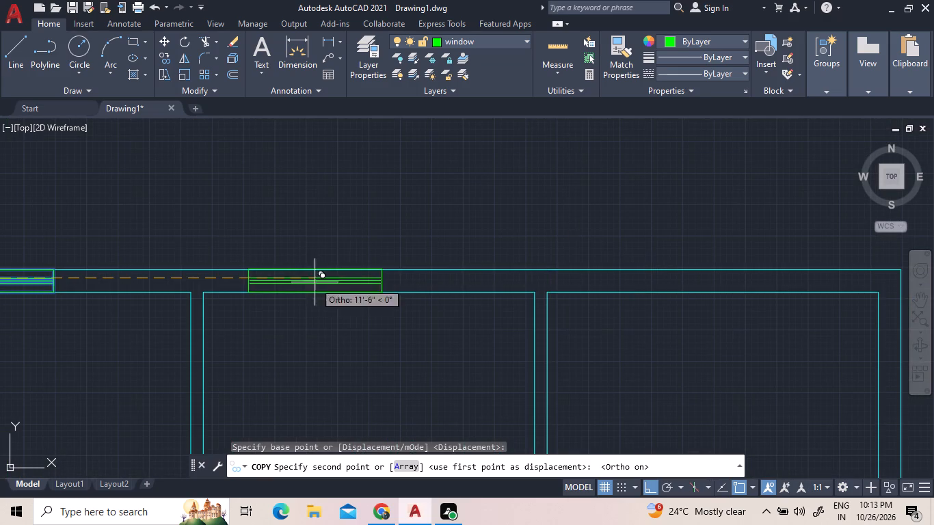
scroll(342, 299, "up", 1)
left_click(394, 303)
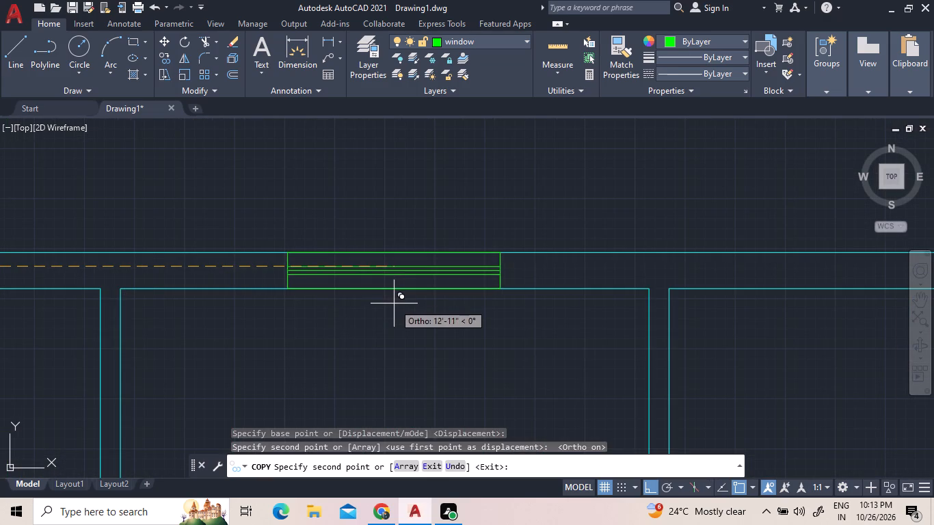
Place another copy of the window in the top wall above the third bay, about 25'-1" from the original.
scroll(258, 183, "down", 2)
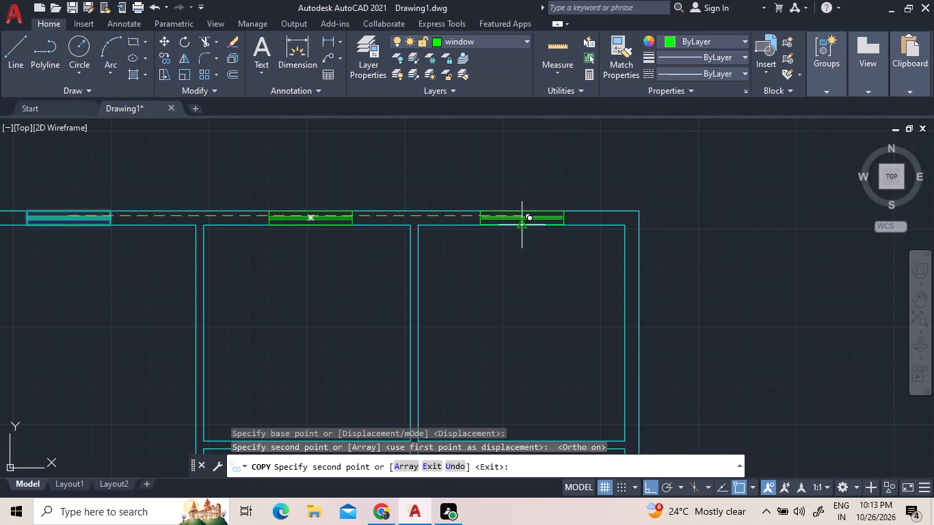
scroll(535, 243, "up", 1)
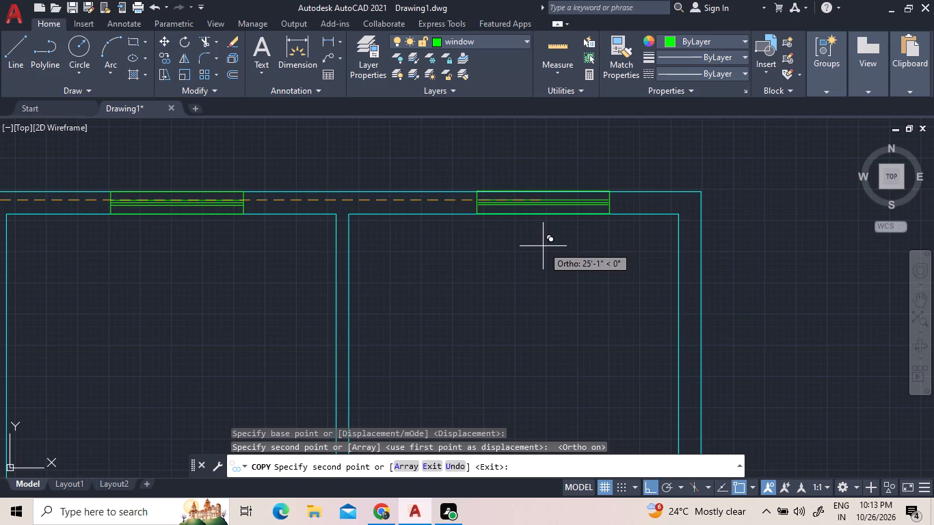
left_click(543, 246)
right_click(314, 228)
left_click(323, 234)
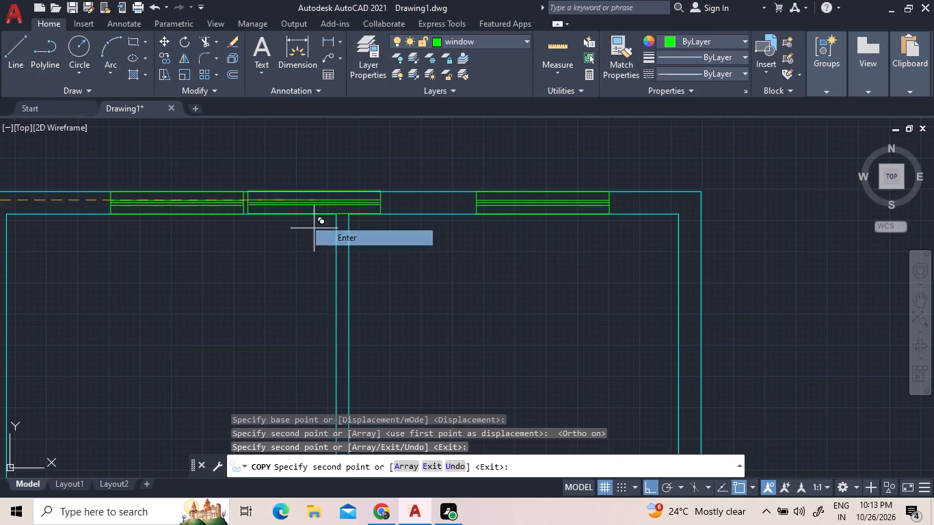
Make layer 0 the current layer.
scroll(358, 135, "down", 1)
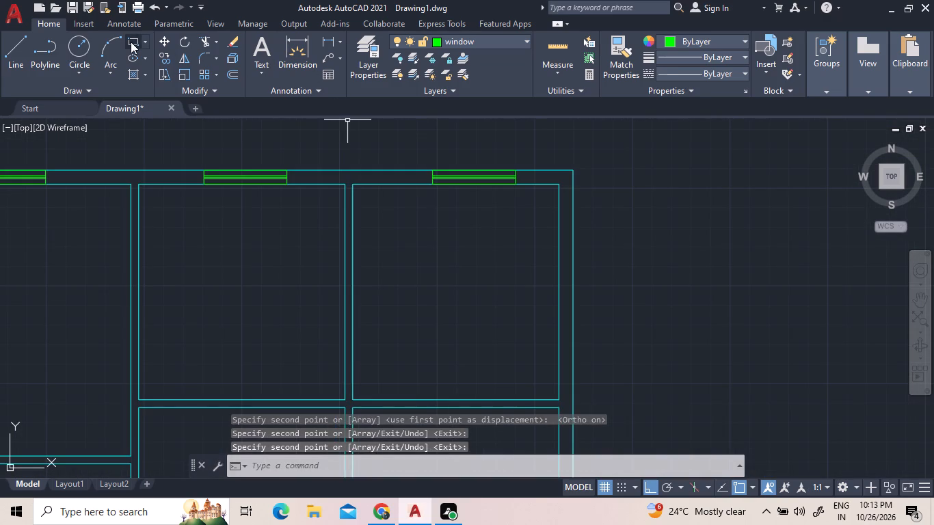
left_click(131, 42)
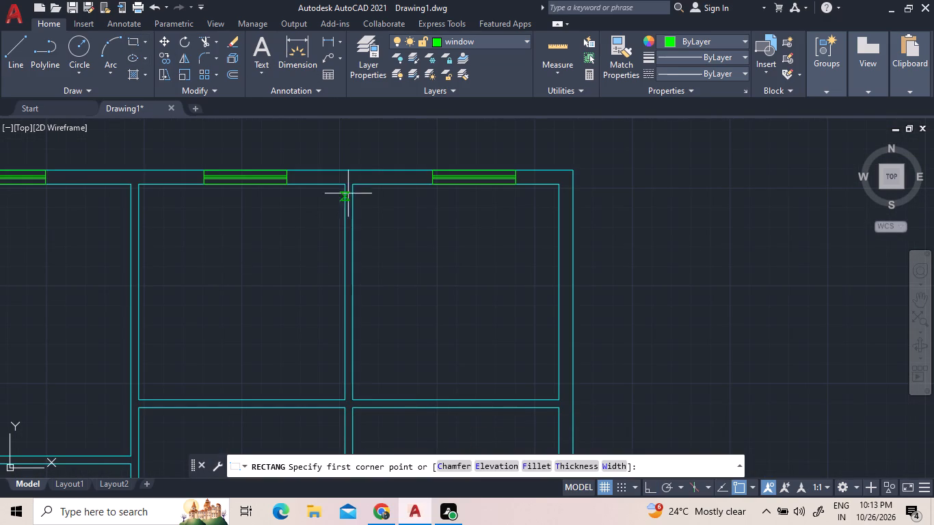
left_click(466, 41)
left_click(474, 64)
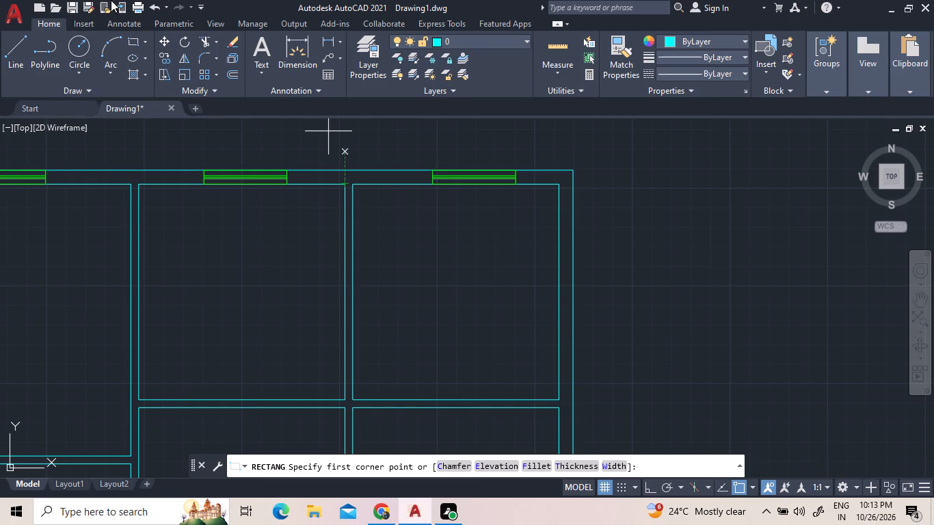
Draw a 2' by 6' rectangle in the second bay's upper-right inner corner, its long side against the partition.
left_click(142, 41)
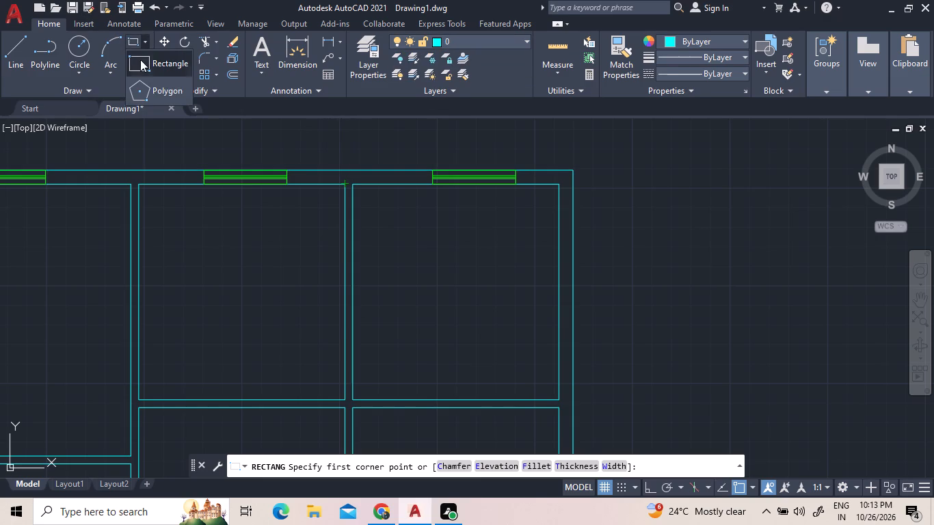
left_click(140, 60)
left_click(345, 189)
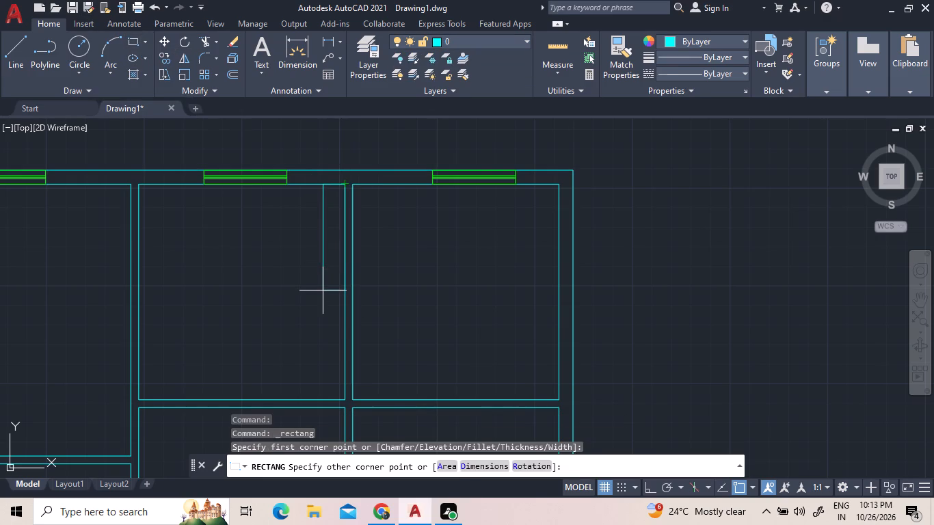
key("2")
key("BackSpace")
type("d")
key("space")
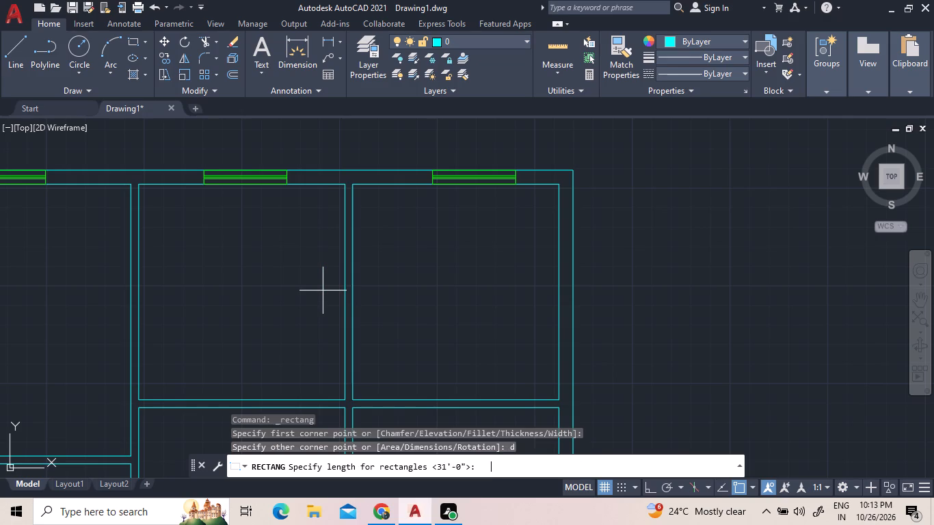
key("2")
key("apostrophe")
key("Return")
type("6'")
key("Return")
scroll(323, 291, "up", 1)
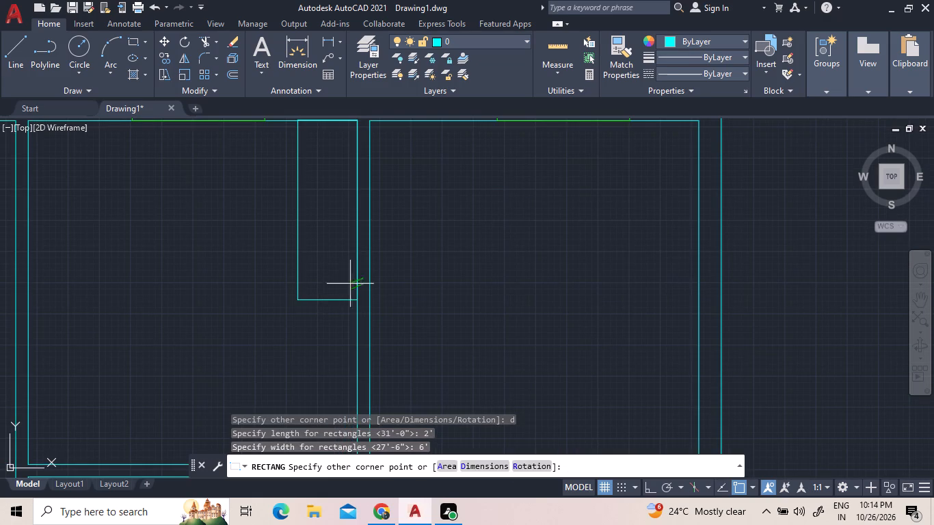
scroll(330, 350, "down", 1)
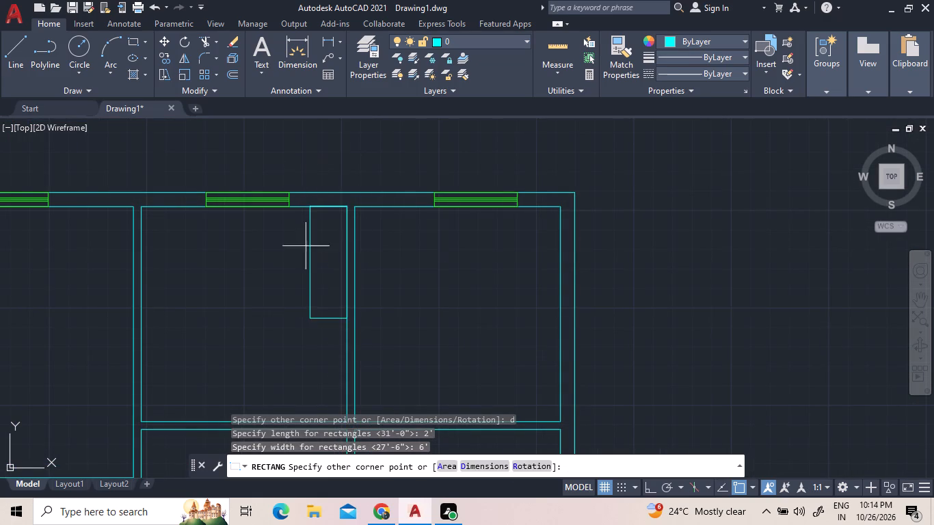
left_click(318, 325)
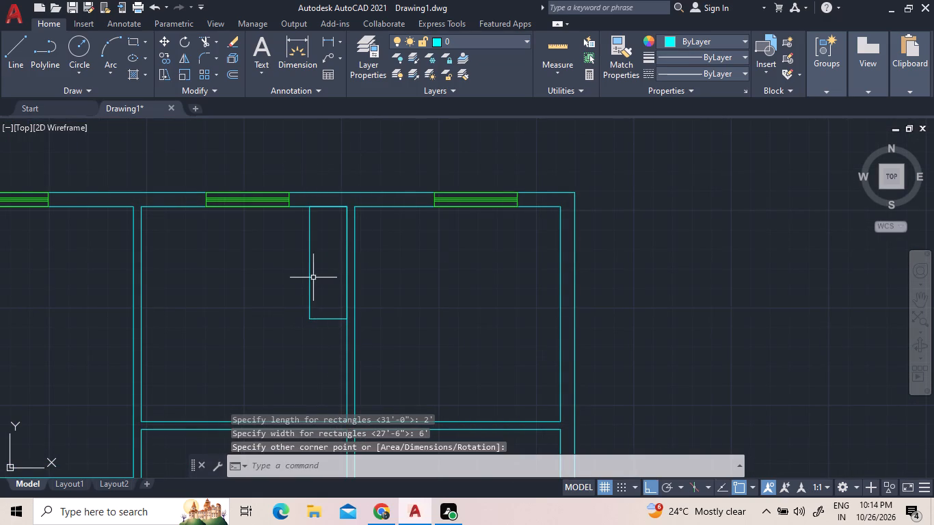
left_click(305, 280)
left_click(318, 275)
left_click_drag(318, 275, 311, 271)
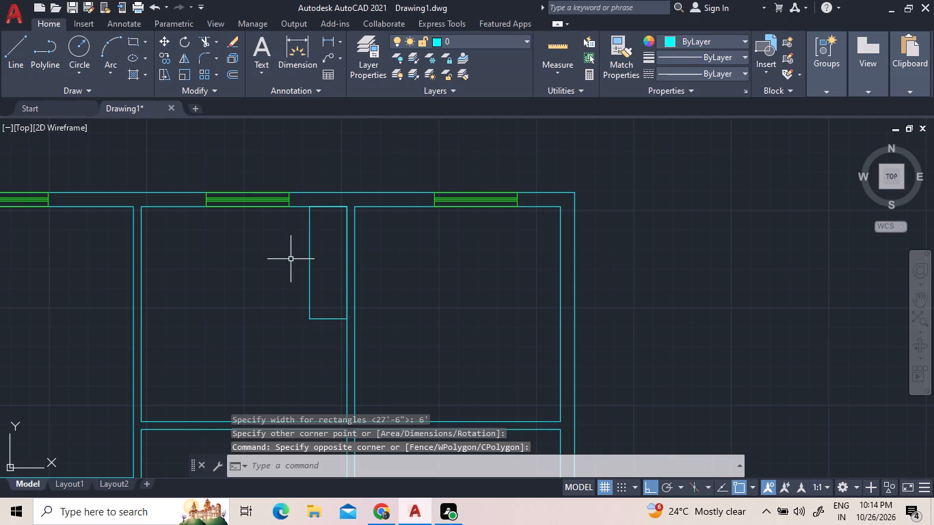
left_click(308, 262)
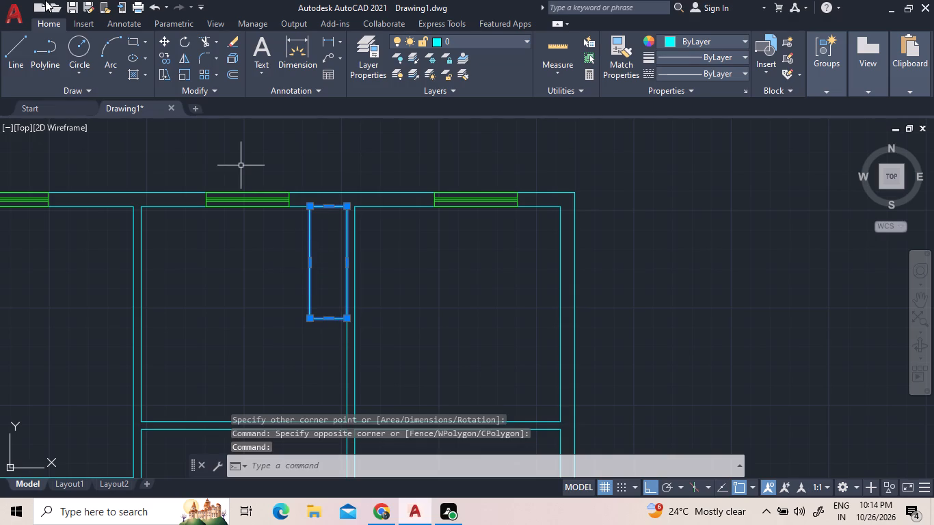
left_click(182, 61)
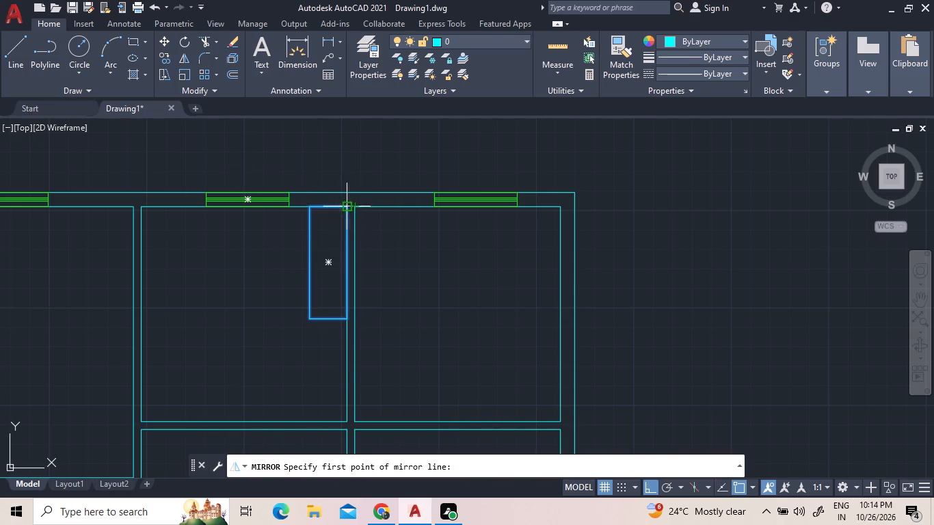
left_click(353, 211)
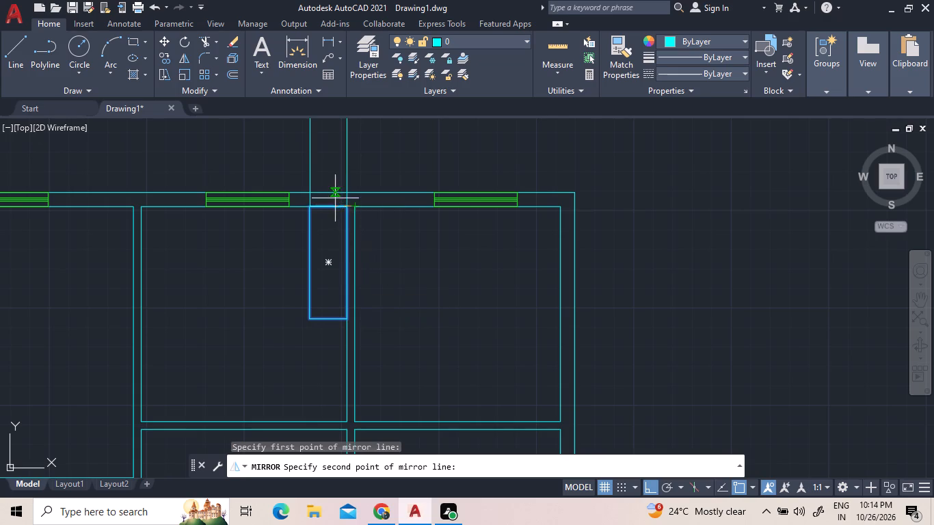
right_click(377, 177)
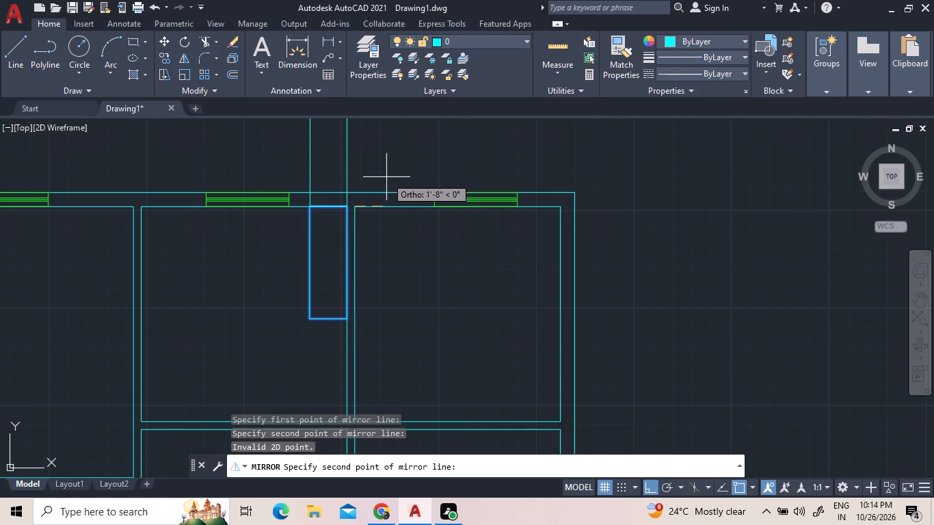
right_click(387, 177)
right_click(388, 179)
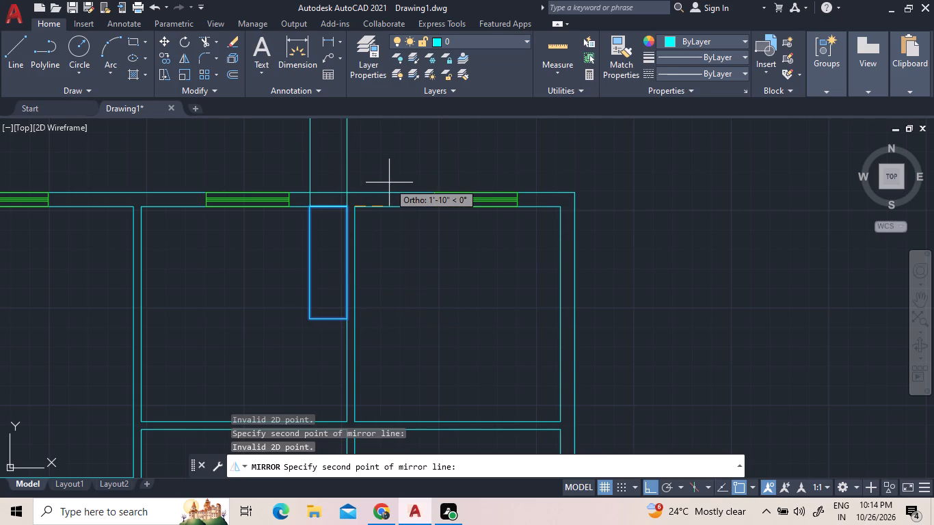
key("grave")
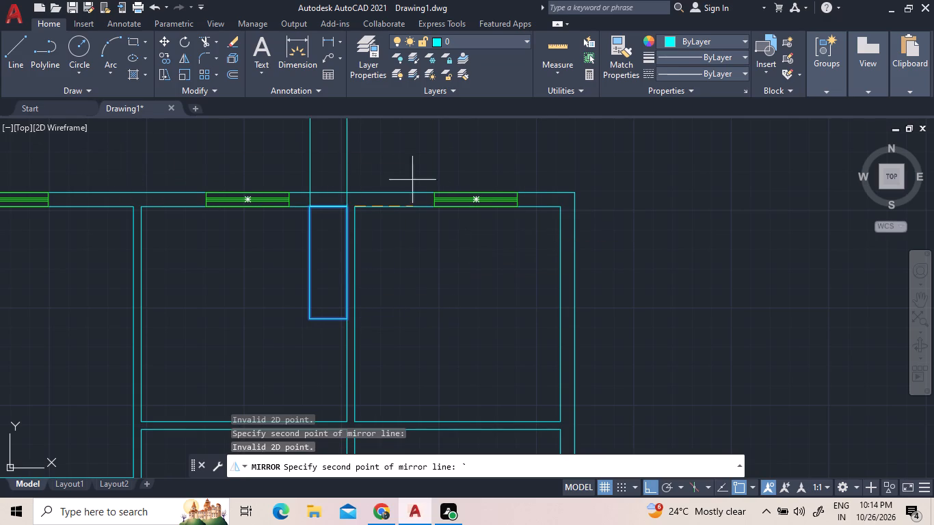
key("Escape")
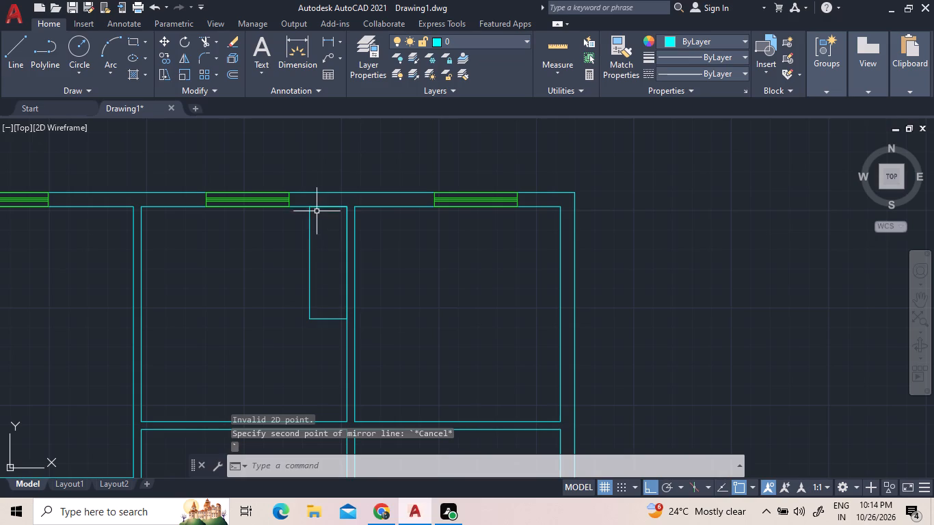
Mirror the 2' by 6' rectangle about its long side along the partition, keeping the source rectangle.
left_click(308, 218)
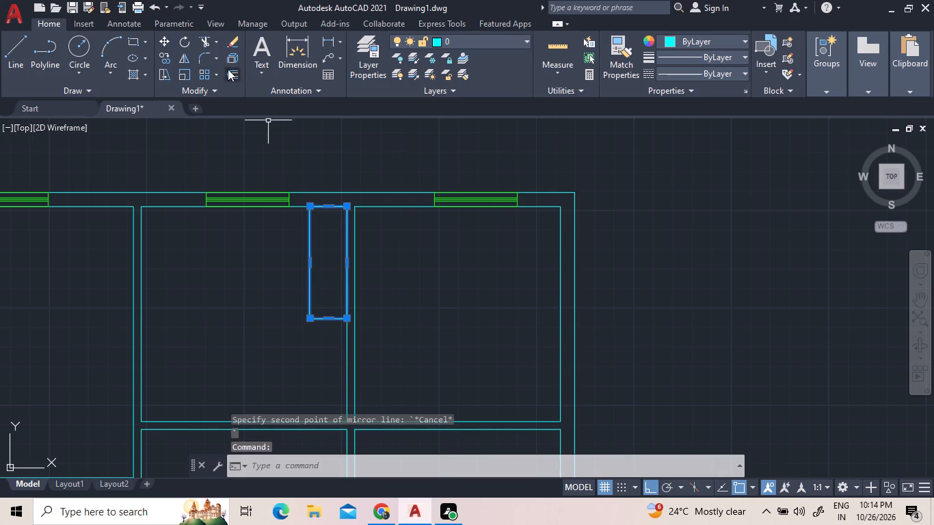
left_click(182, 55)
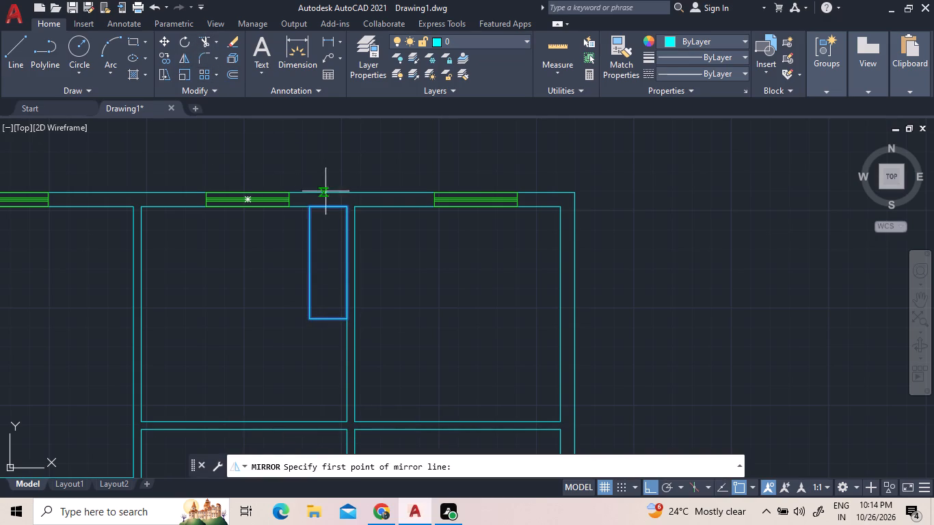
left_click(345, 206)
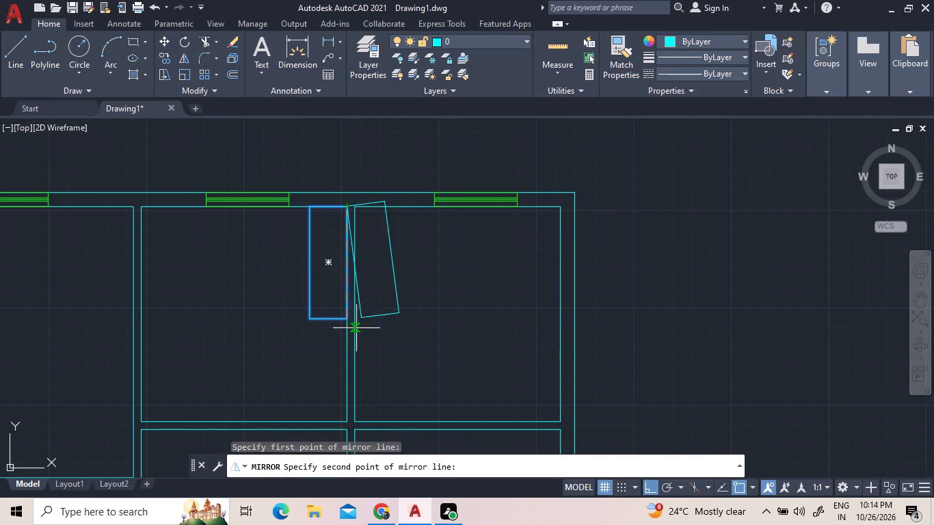
scroll(344, 344, "up", 2)
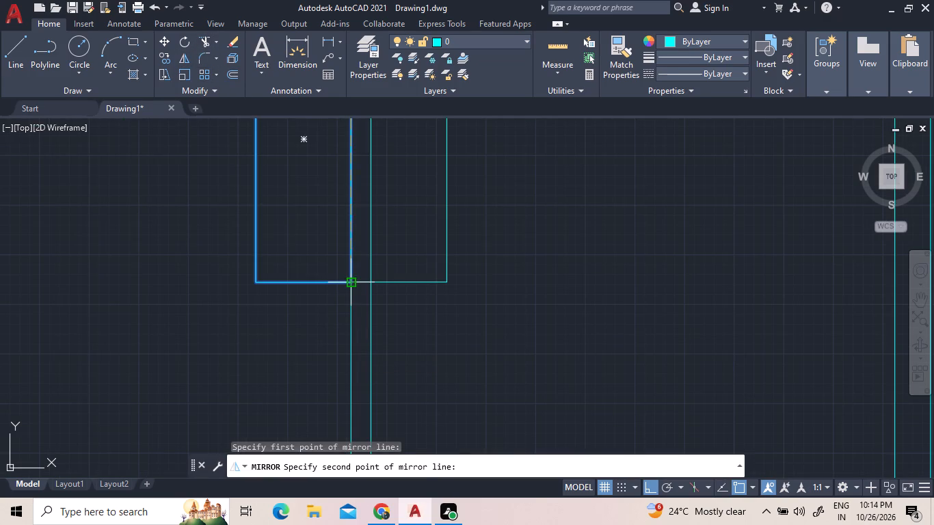
left_click(349, 282)
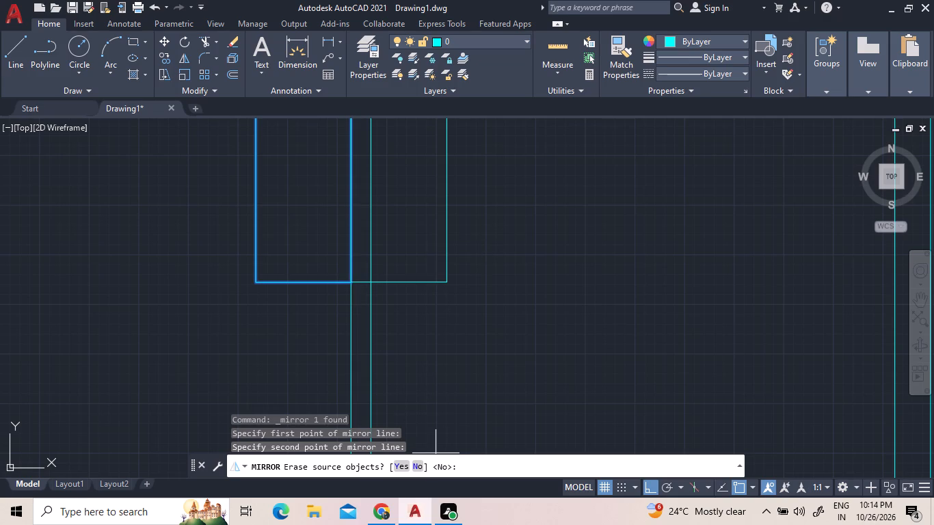
left_click(418, 469)
Move the mirrored rectangle across the partition thickness so its long side lies on the partition's third-bay face.
left_click_drag(460, 289, 449, 282)
left_click(388, 243)
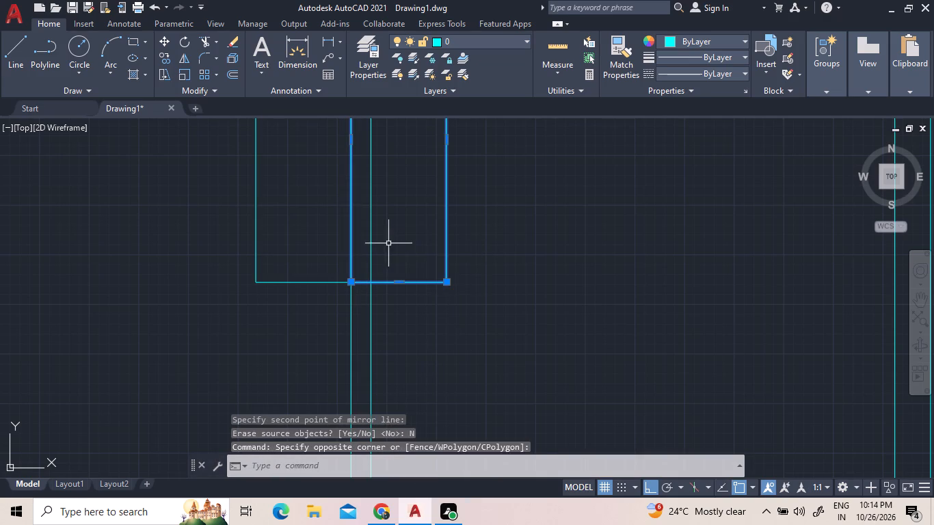
right_click(394, 237)
left_click(406, 261)
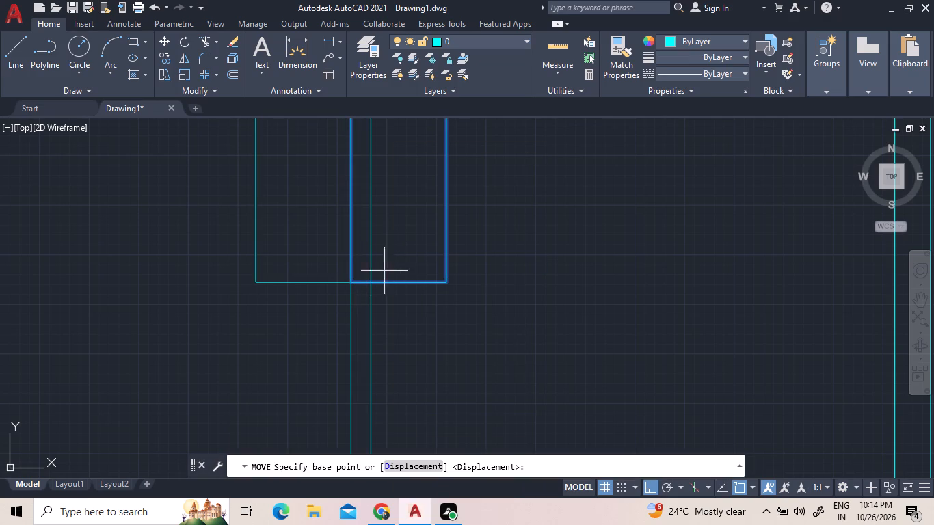
left_click(349, 283)
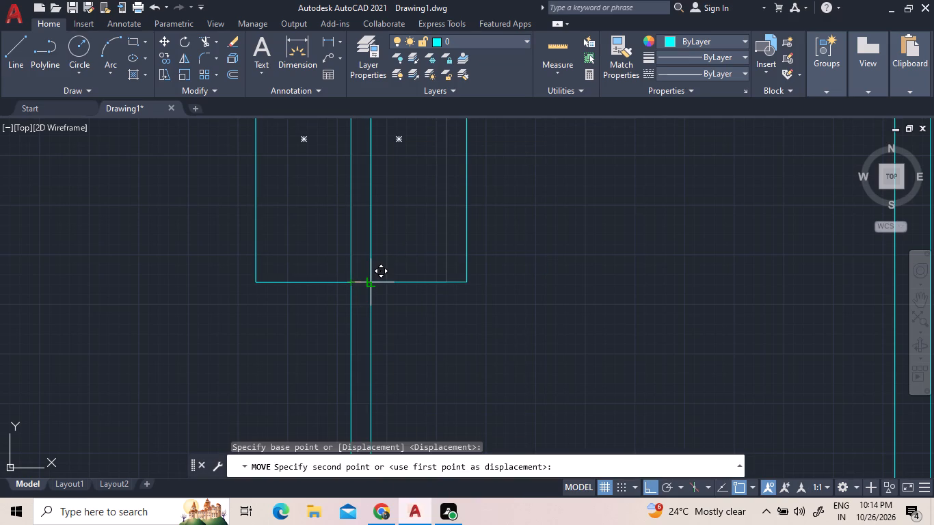
left_click(371, 284)
scroll(446, 325, "down", 3)
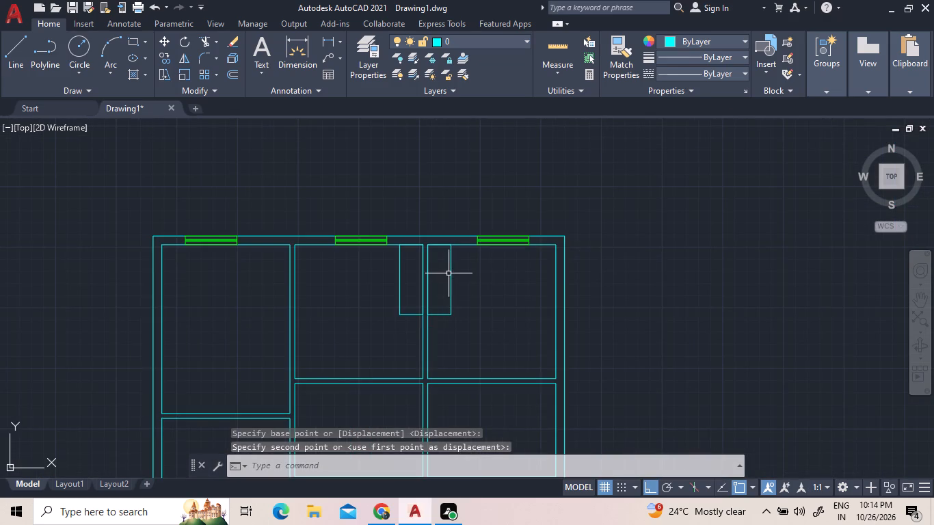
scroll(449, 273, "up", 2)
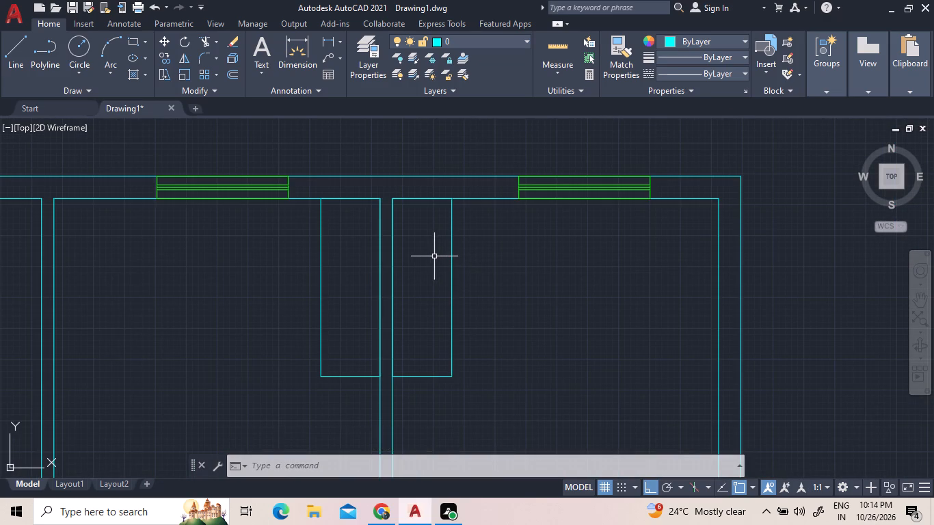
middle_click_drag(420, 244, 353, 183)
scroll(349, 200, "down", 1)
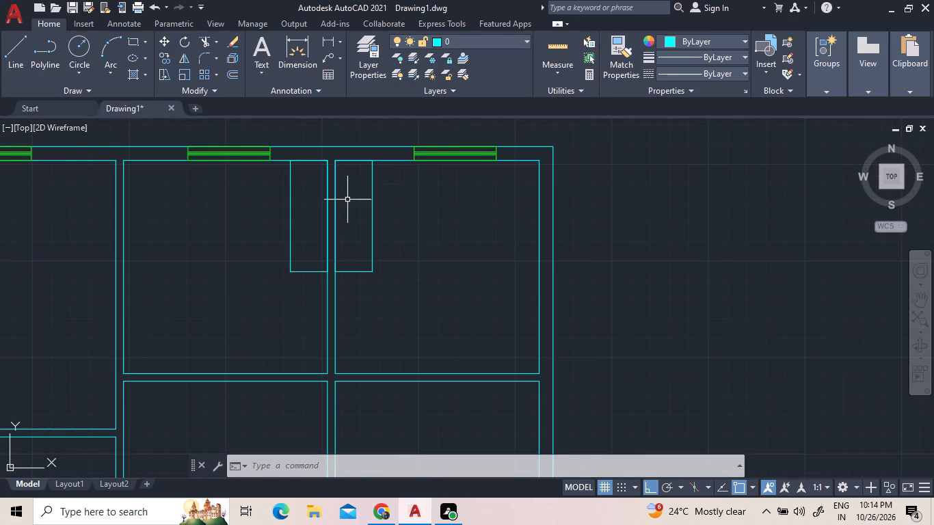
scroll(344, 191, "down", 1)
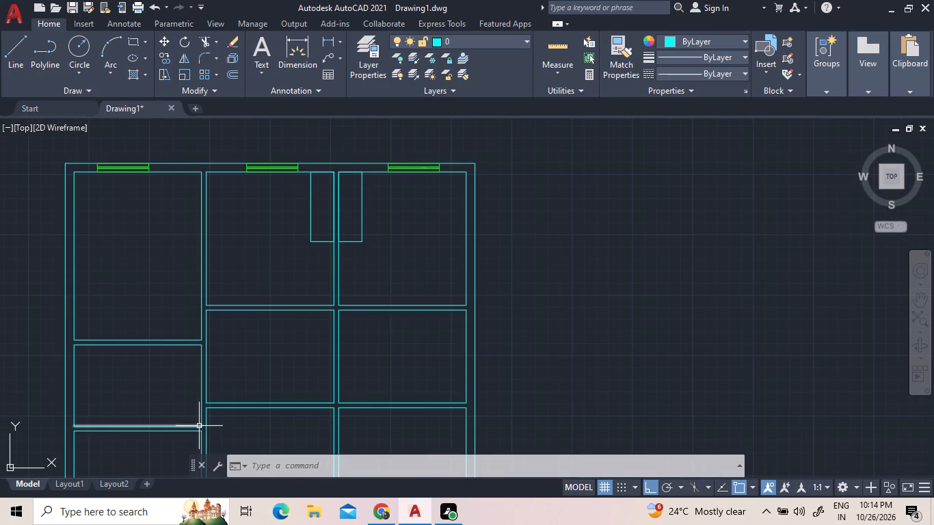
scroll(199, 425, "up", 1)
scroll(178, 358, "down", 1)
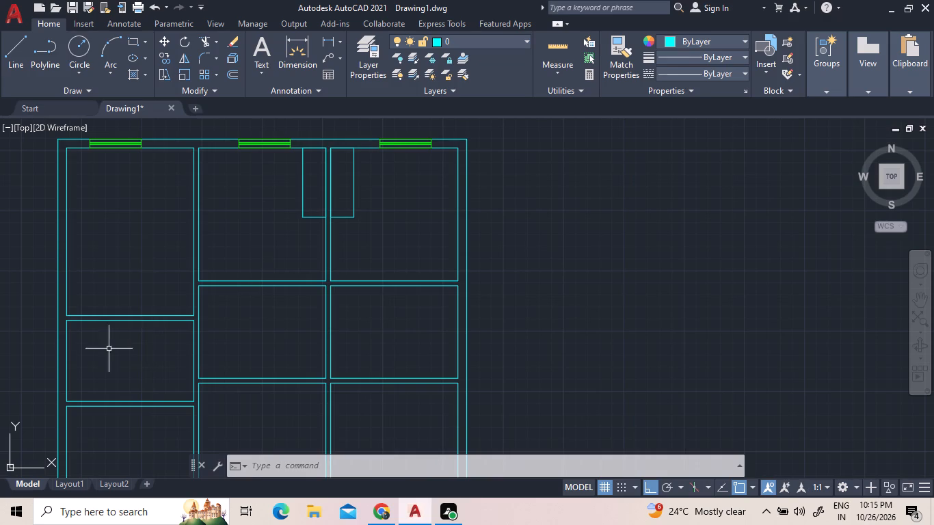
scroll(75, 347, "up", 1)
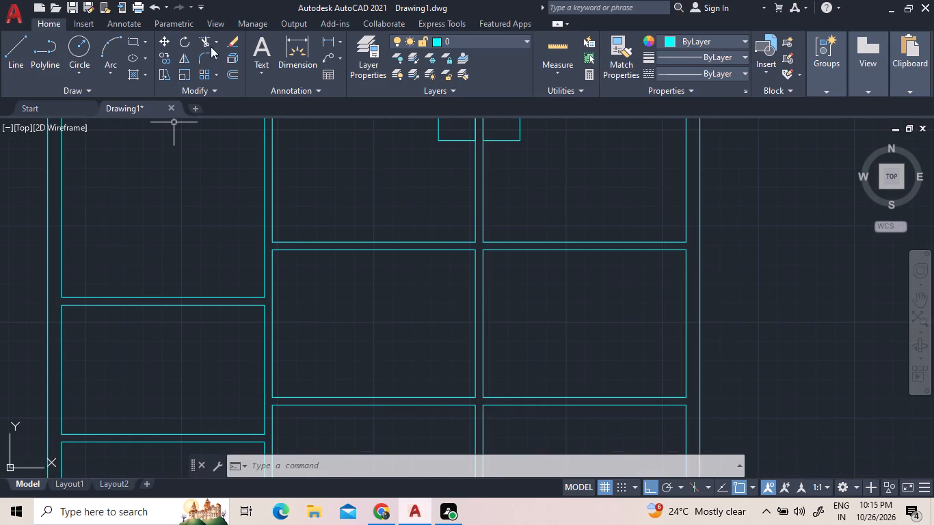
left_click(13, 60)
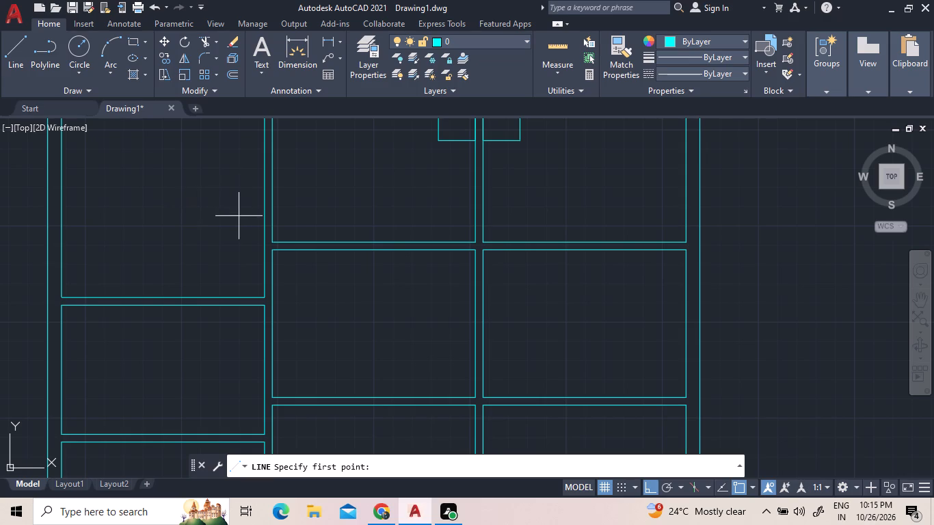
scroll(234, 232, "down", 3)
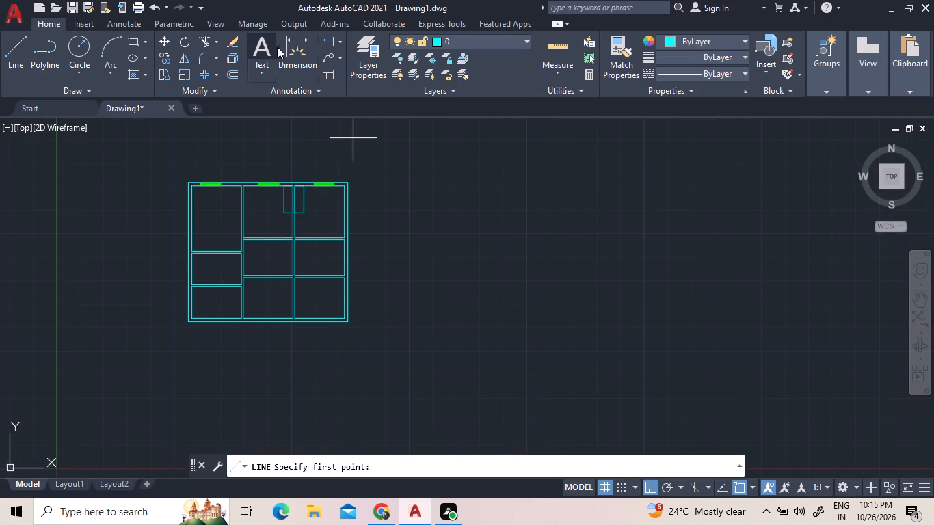
Draw a 2'6" by 5' rectangle in the upper-right inner corner of the third bay's middle room, long side against the outer wall.
left_click(137, 42)
scroll(306, 234, "up", 3)
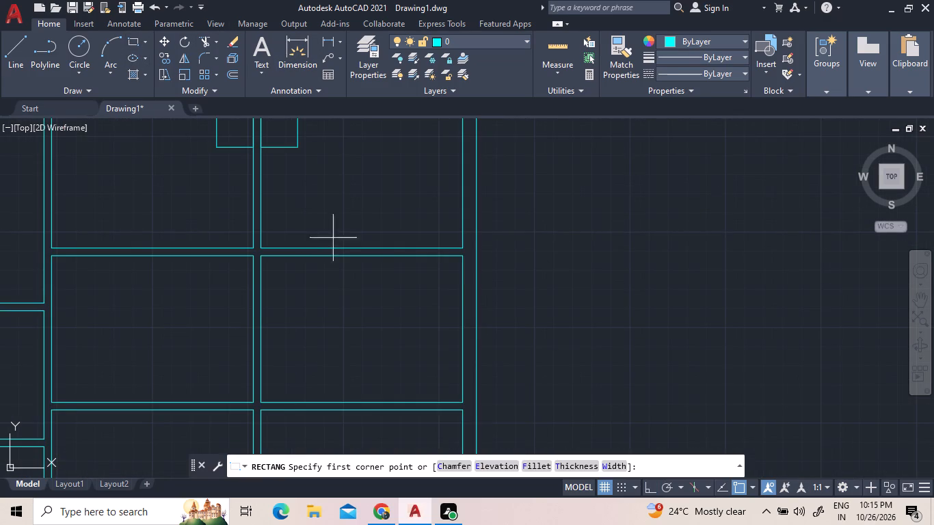
left_click(463, 258)
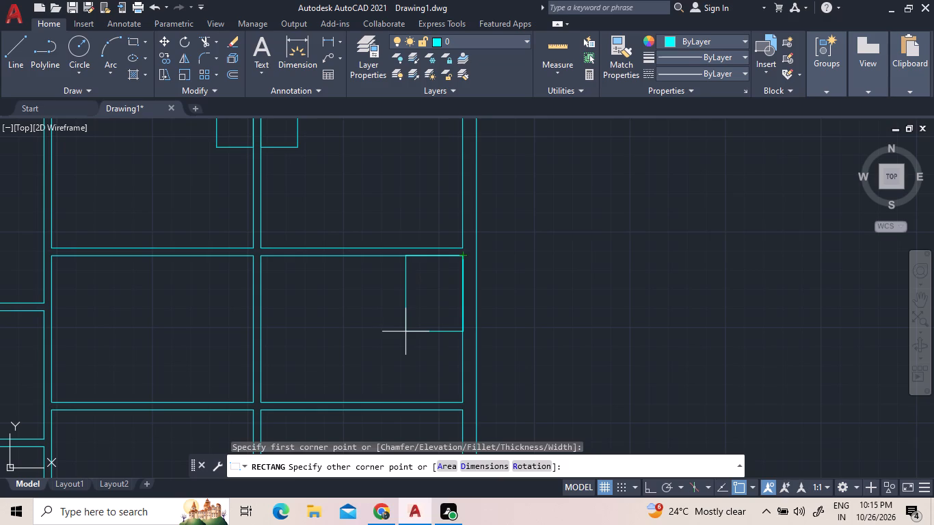
type("d")
key("space")
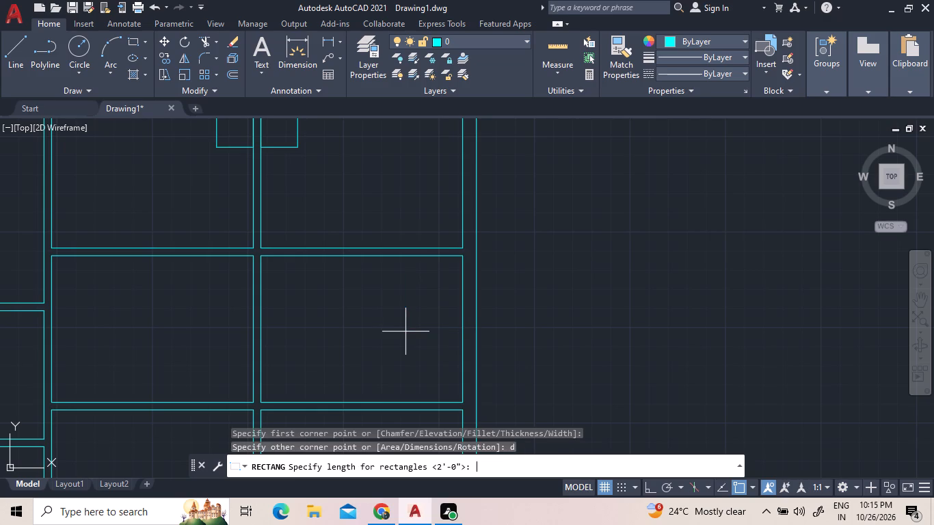
type("2'6\"")
key("Return")
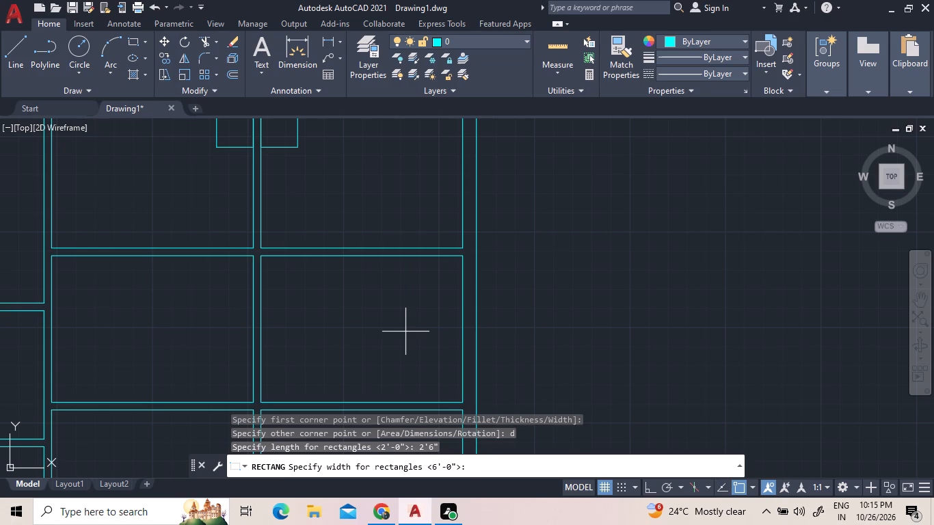
type("5'")
key("Return")
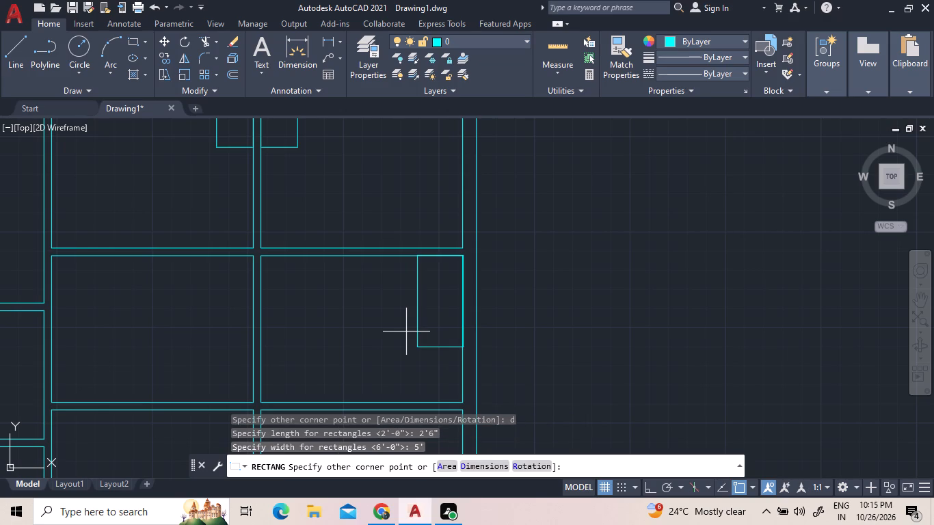
left_click(441, 322)
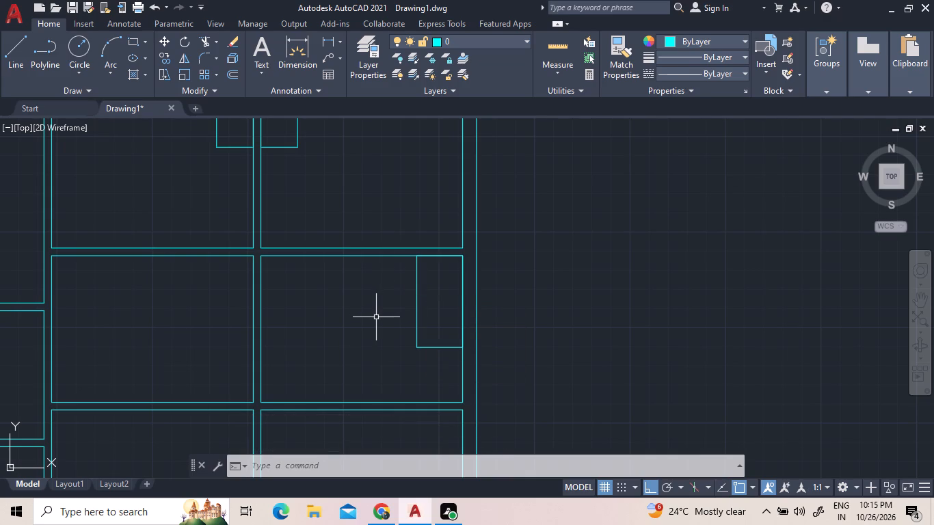
Erase the two partition lines between the middle rooms of the second and third bays.
left_click(349, 362)
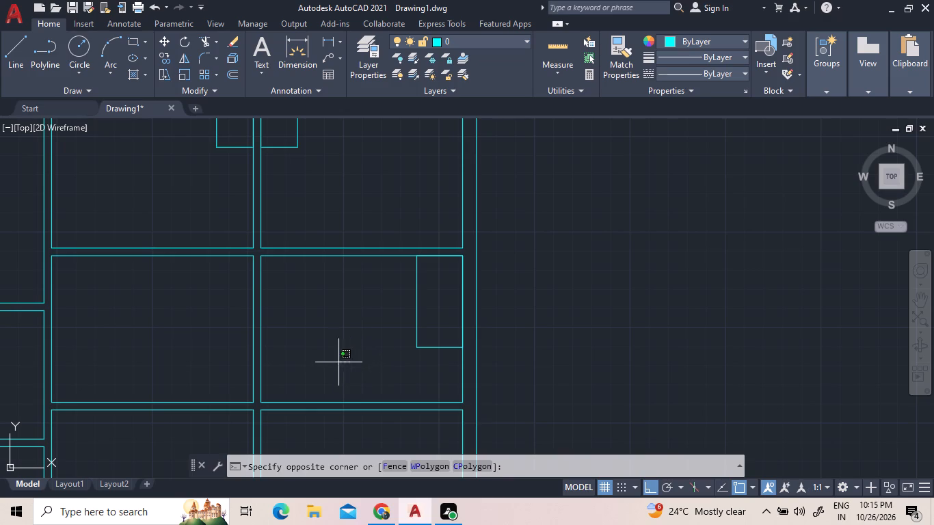
left_click(153, 326)
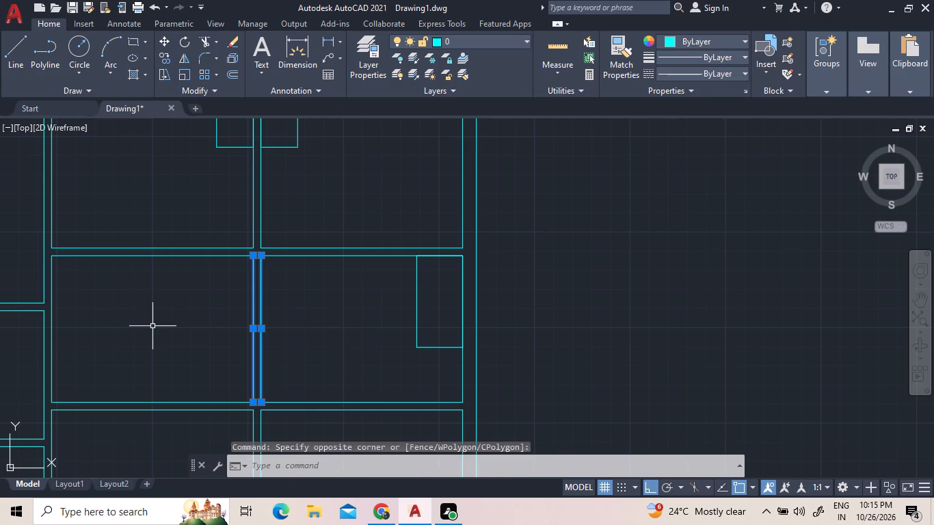
key("Delete")
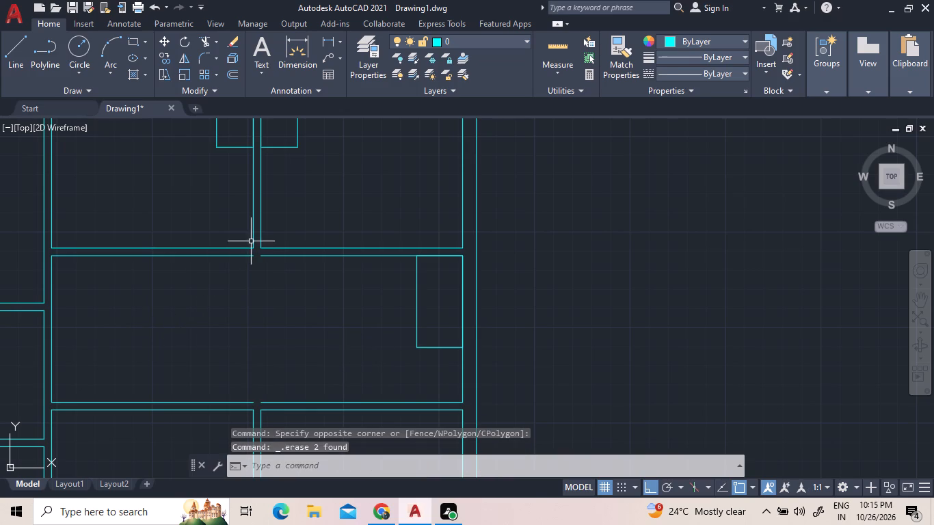
Join the split wall lines across the removed partition's gap, along both the upper and lower edges of the merged middle room.
left_click(277, 259)
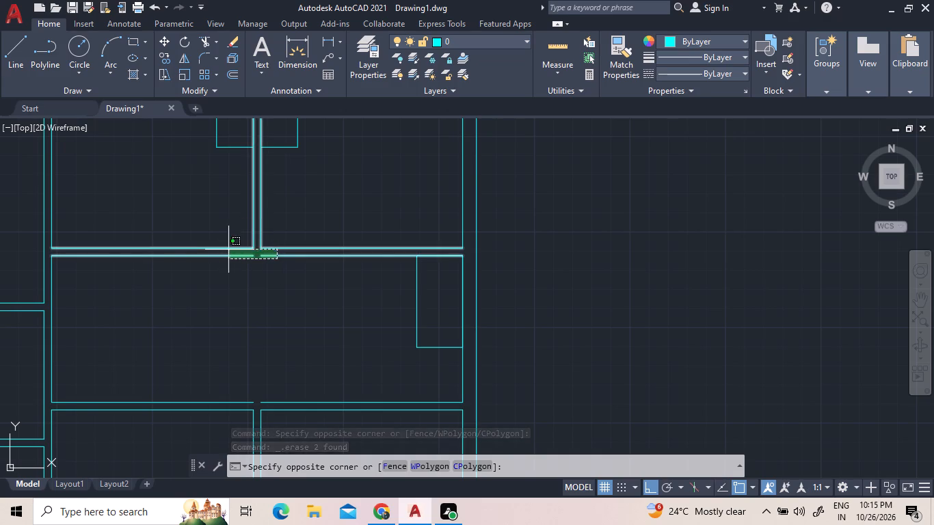
left_click(220, 255)
type("j")
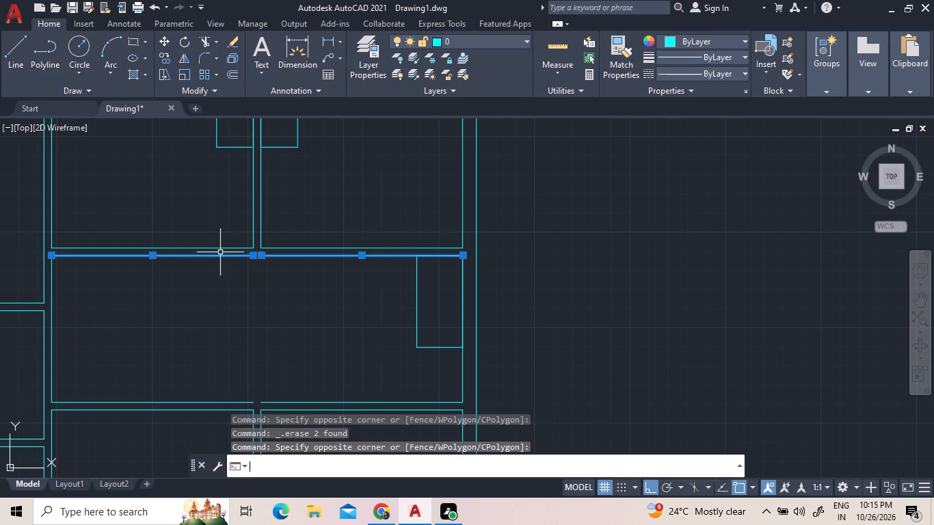
key("space")
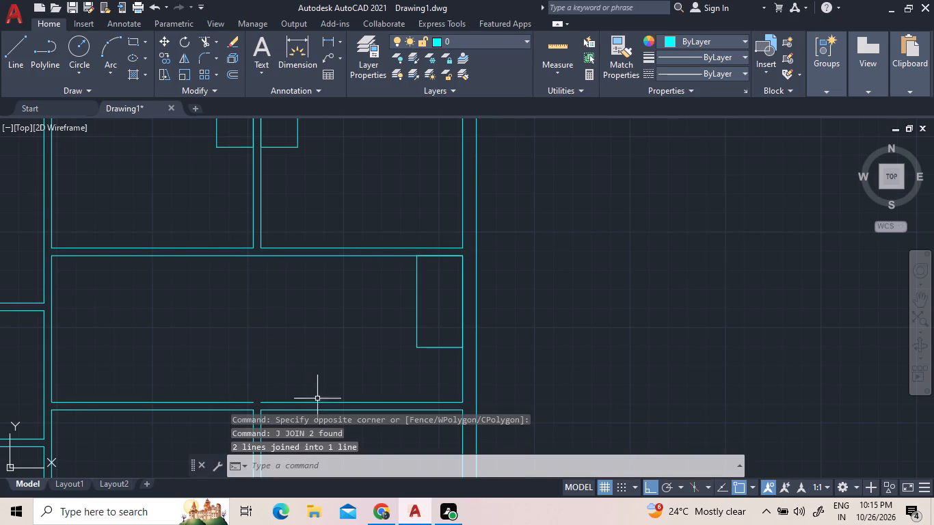
left_click(278, 407)
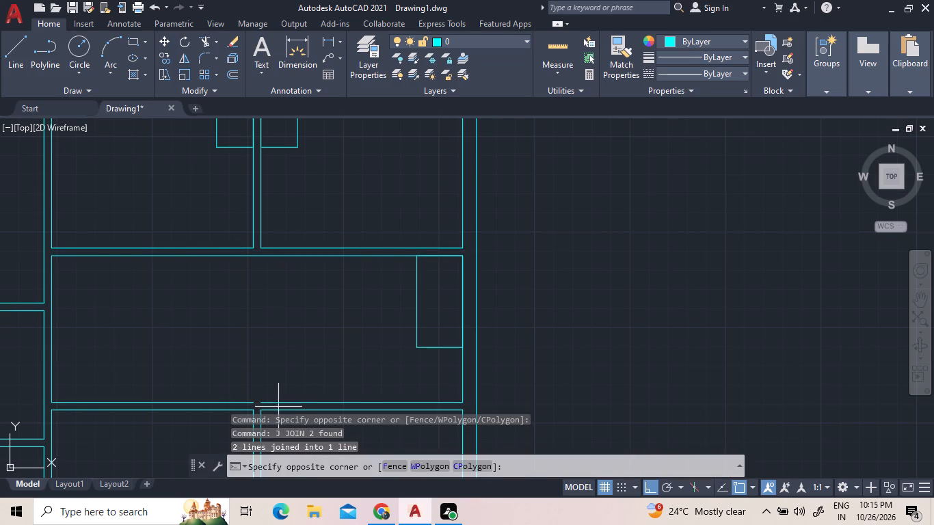
left_click(219, 384)
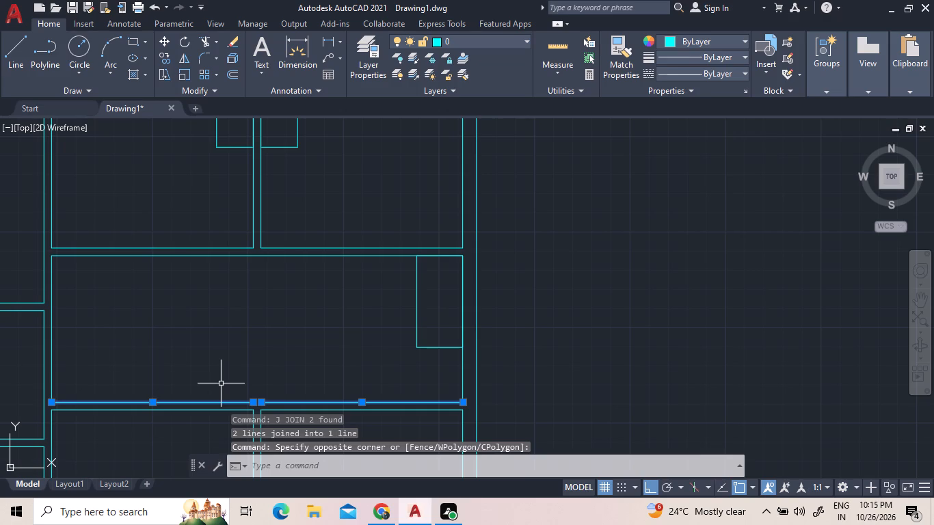
type("j")
key("space")
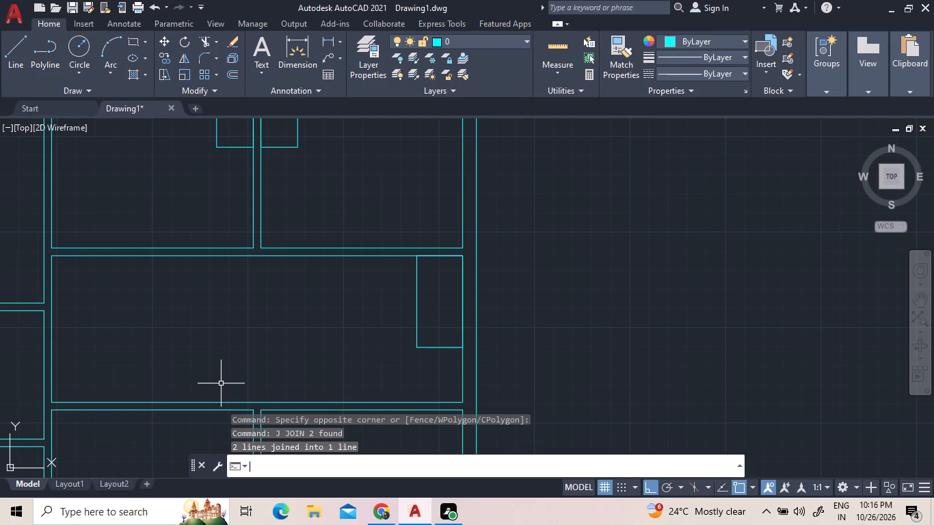
Offset both 2' by 6' rectangles beside the partition between the second and third bays outward by 5".
scroll(222, 211, "down", 3)
scroll(186, 108, "up", 4)
scroll(245, 206, "up", 3)
scroll(229, 201, "down", 1)
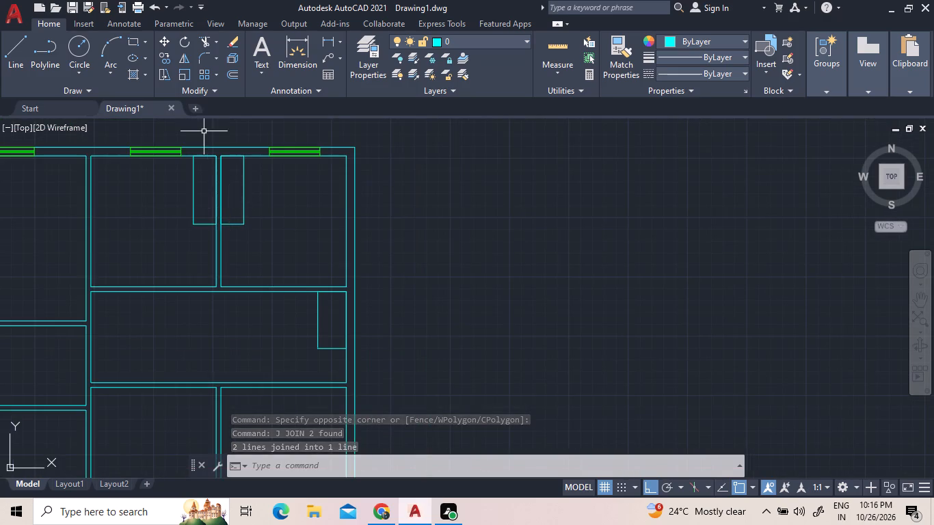
scroll(202, 126, "up", 4)
scroll(207, 161, "down", 2)
scroll(215, 255, "up", 2)
left_click(211, 258)
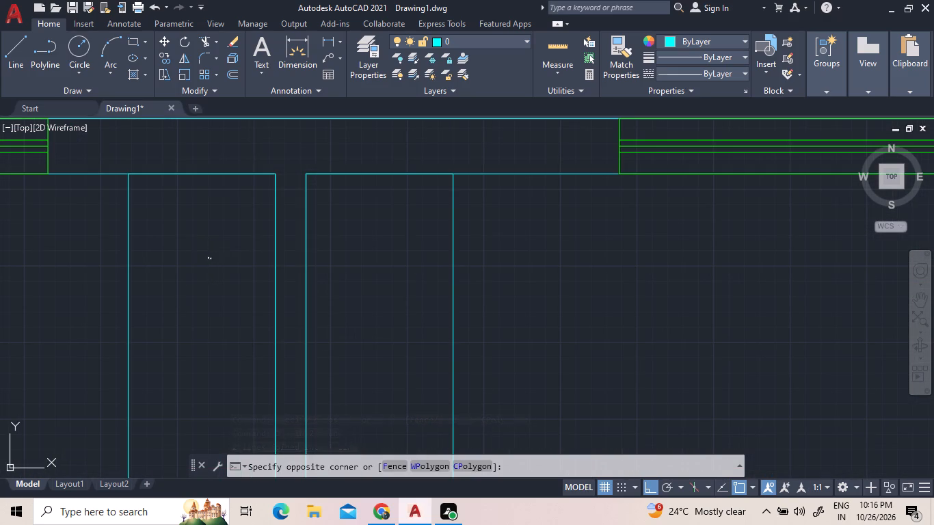
left_click(89, 268)
left_click_drag(510, 283, 494, 283)
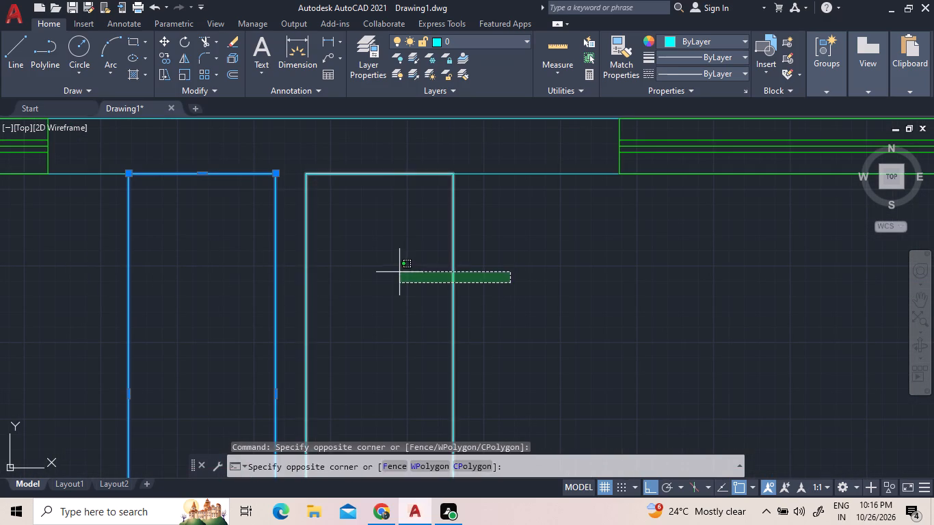
left_click(399, 272)
right_click(292, 137)
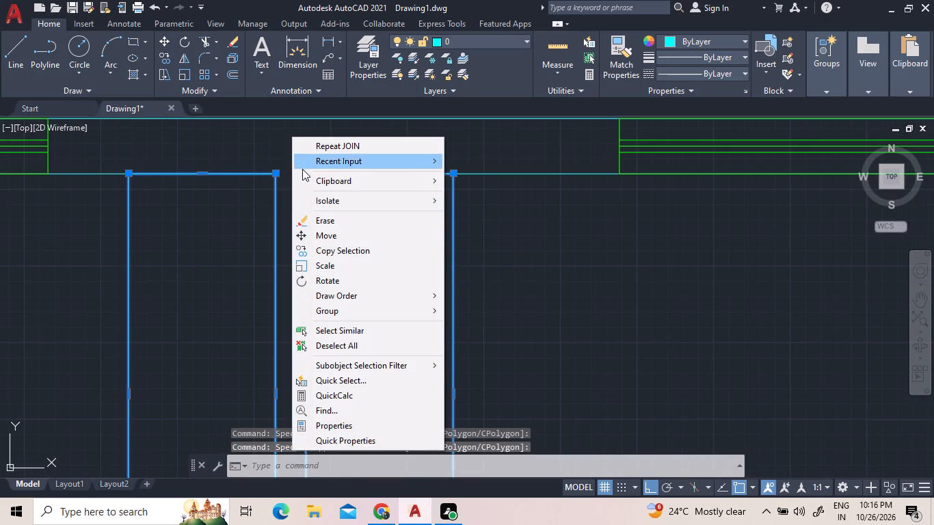
left_click(232, 76)
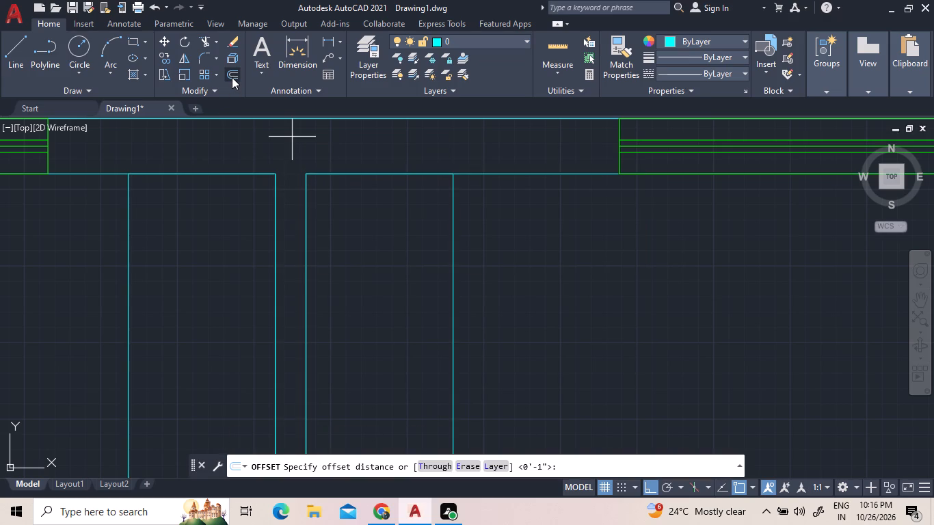
key("5")
key("shift+quotedbl")
key("Return")
left_click(129, 220)
left_click(102, 214)
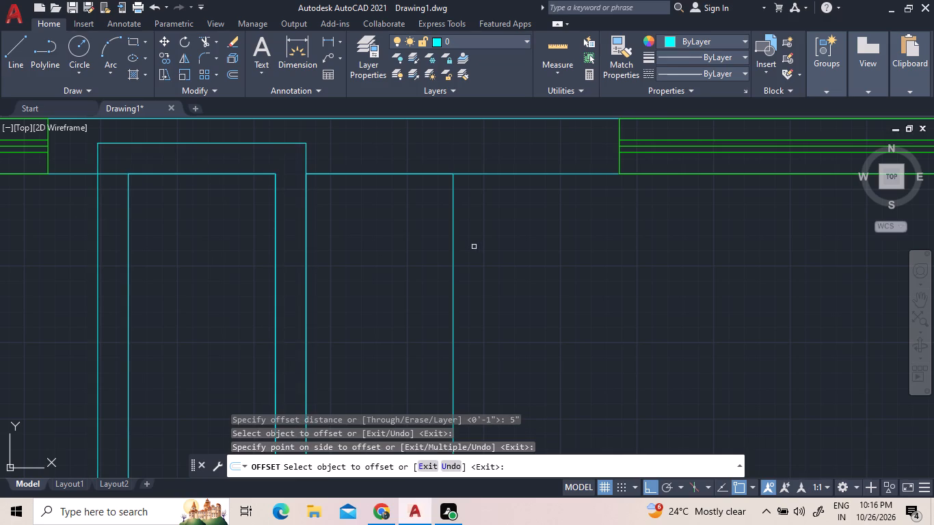
left_click(453, 243)
left_click(554, 249)
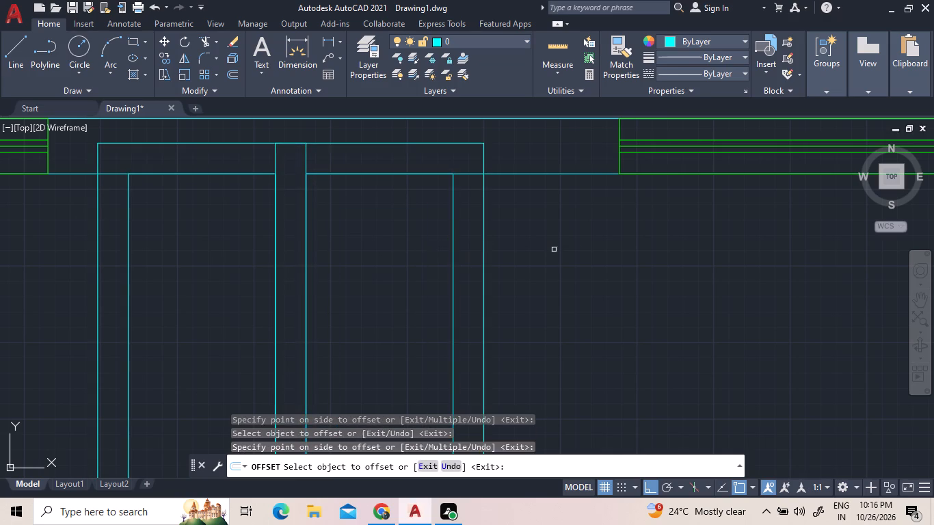
right_click(532, 241)
left_click(542, 245)
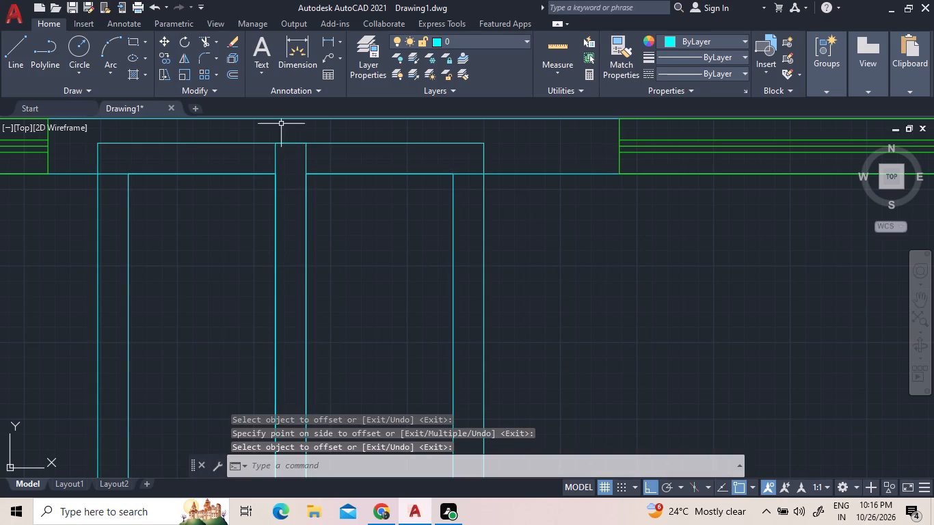
Move the second bay's nested rectangle pair so its outer upper-right corner meets the room's upper-right inner corner.
left_click(136, 217)
left_click(46, 216)
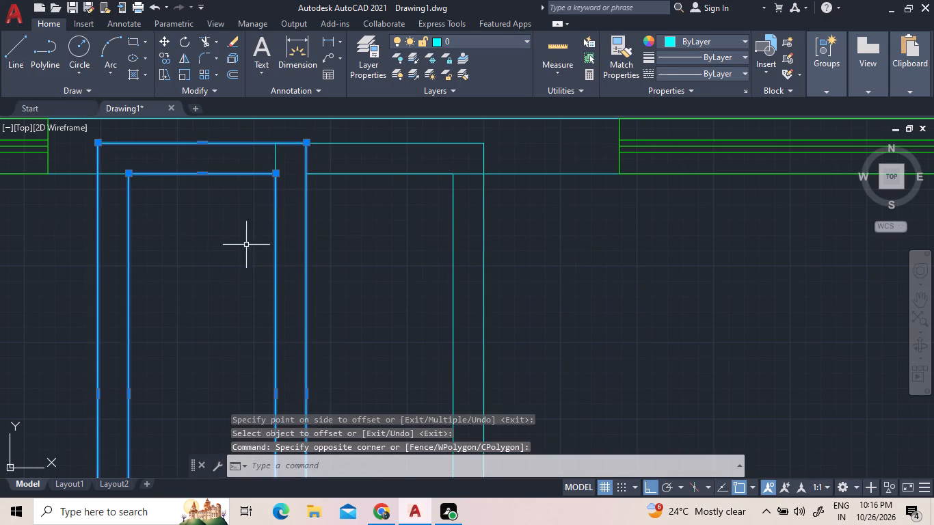
right_click(256, 239)
left_click(306, 287)
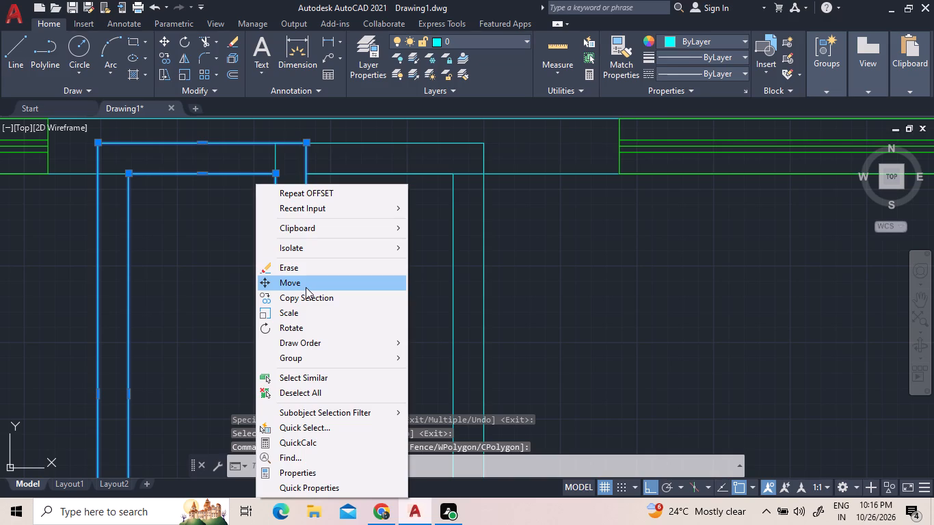
left_click(303, 144)
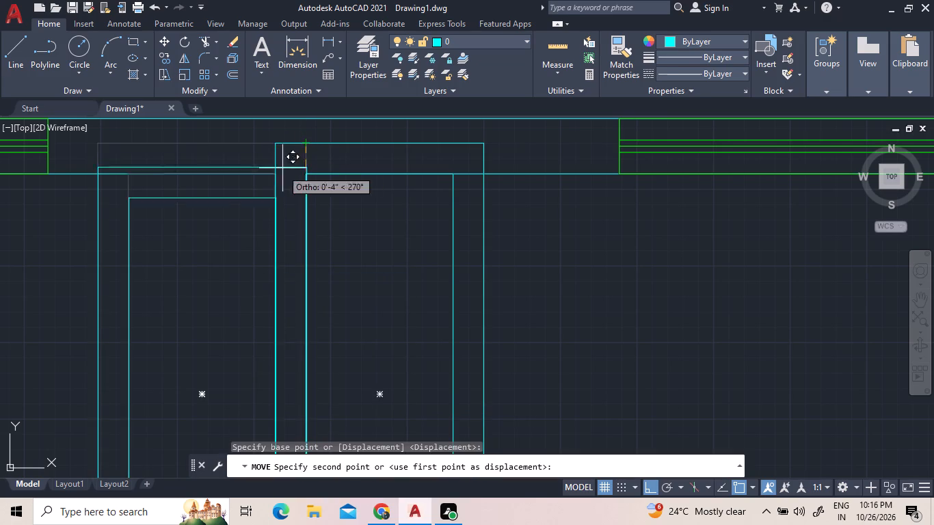
scroll(272, 174, "up", 4)
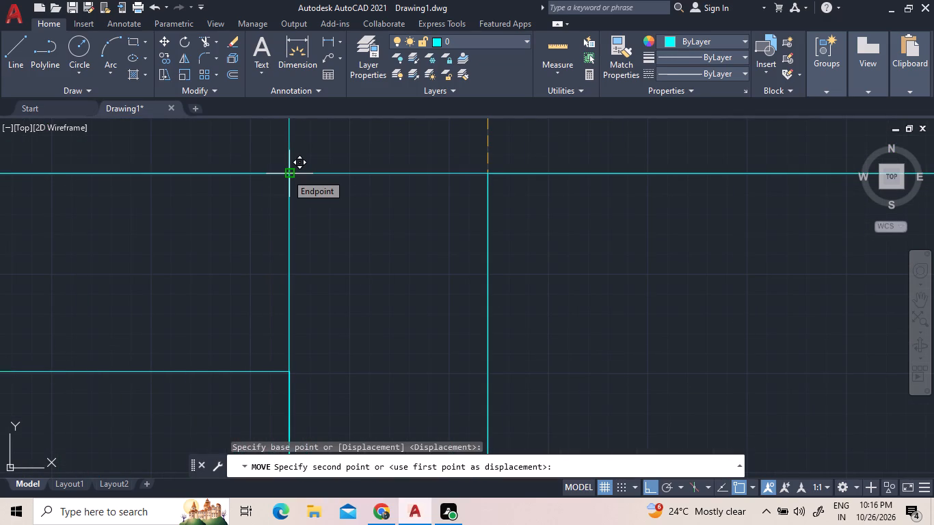
left_click(286, 174)
scroll(289, 177, "down", 4)
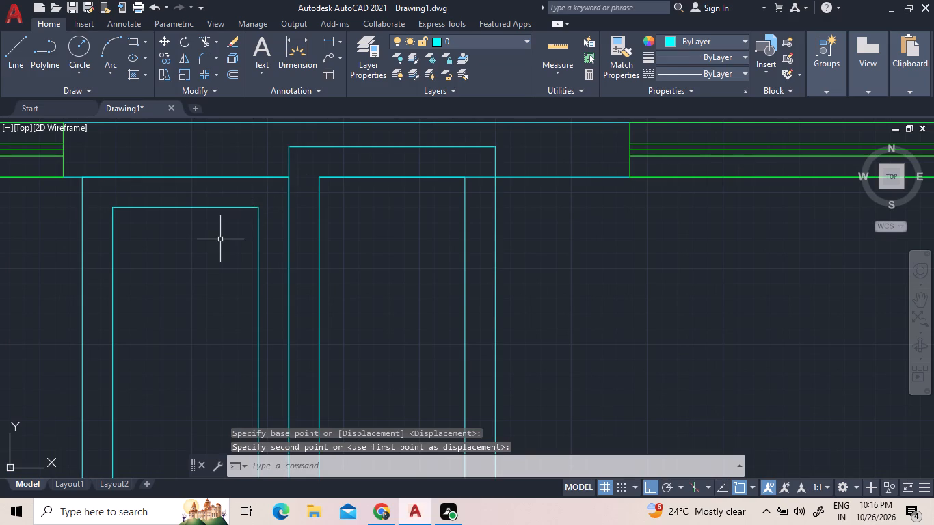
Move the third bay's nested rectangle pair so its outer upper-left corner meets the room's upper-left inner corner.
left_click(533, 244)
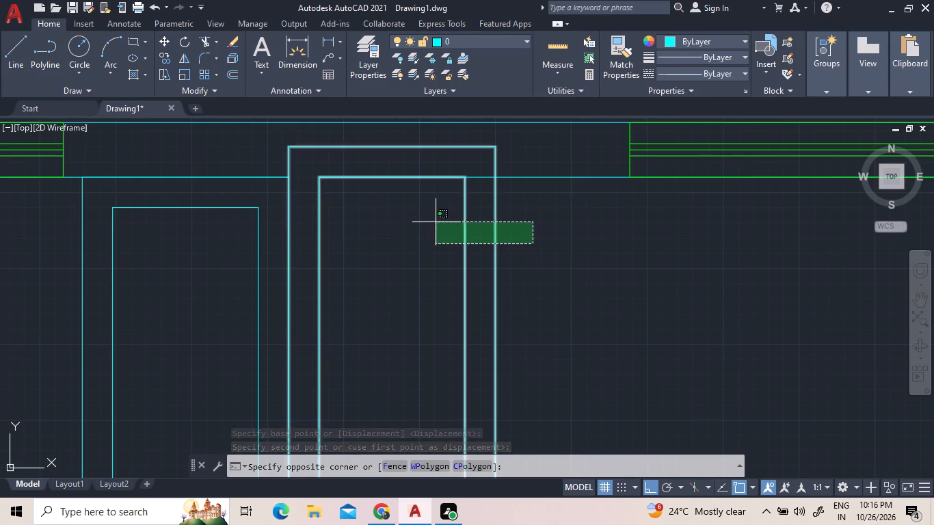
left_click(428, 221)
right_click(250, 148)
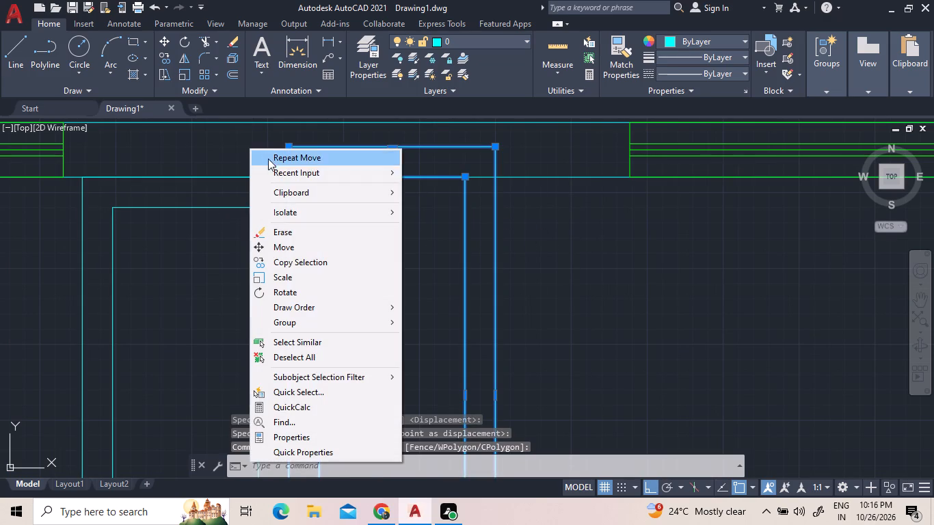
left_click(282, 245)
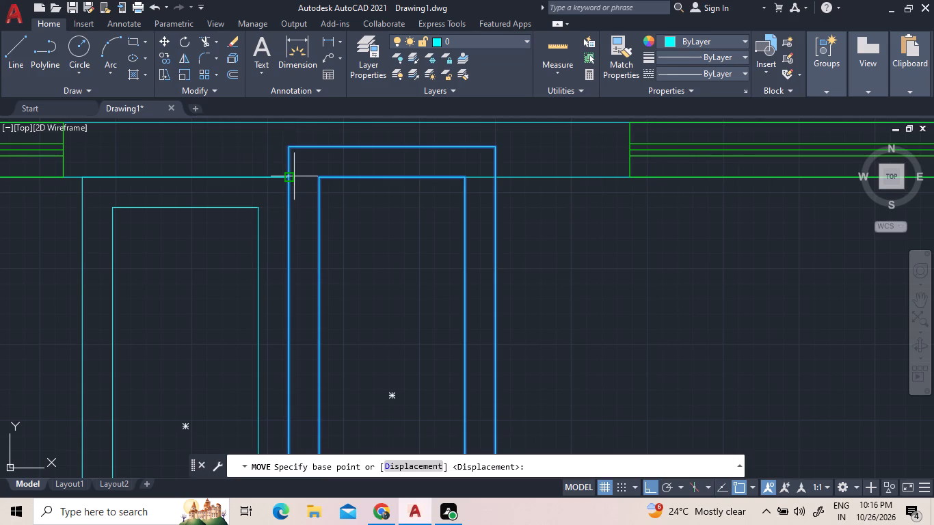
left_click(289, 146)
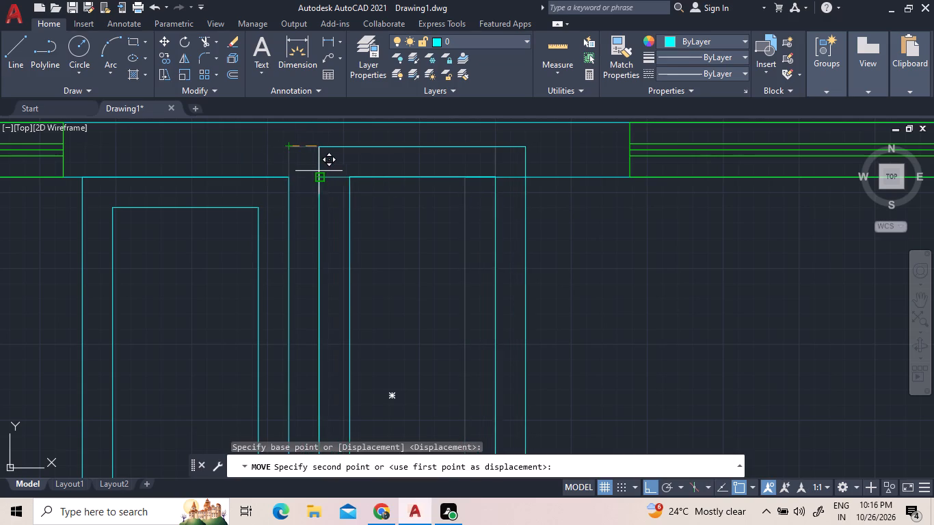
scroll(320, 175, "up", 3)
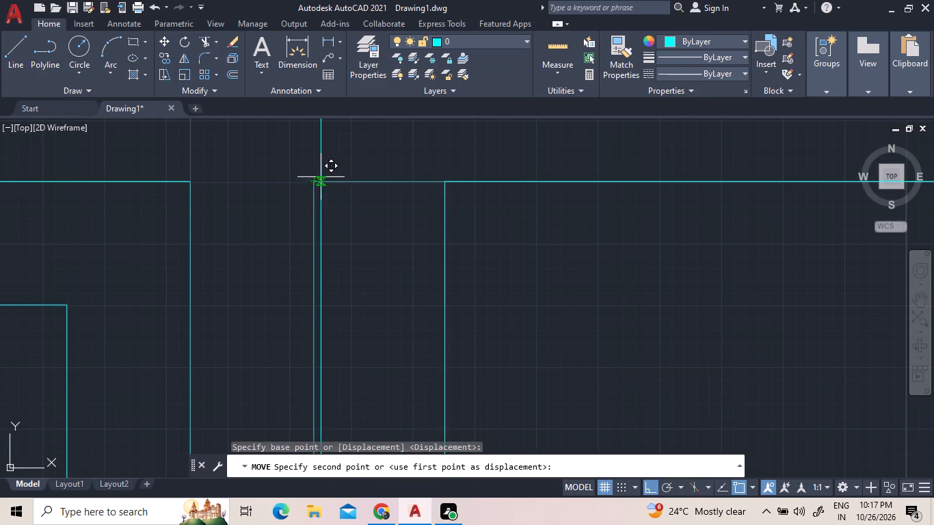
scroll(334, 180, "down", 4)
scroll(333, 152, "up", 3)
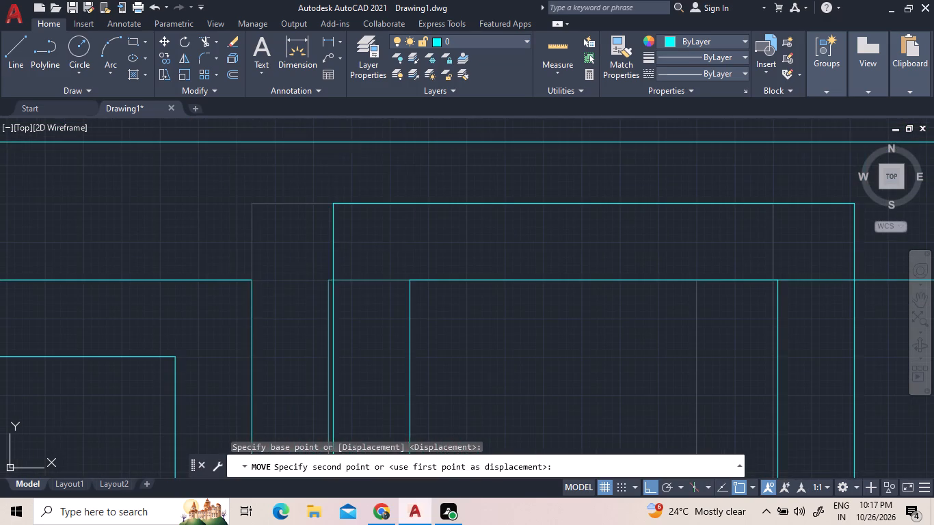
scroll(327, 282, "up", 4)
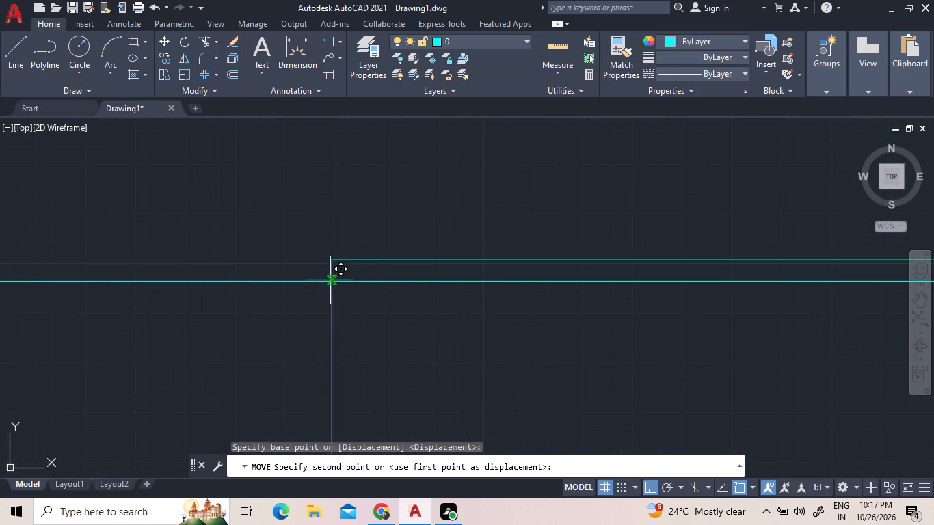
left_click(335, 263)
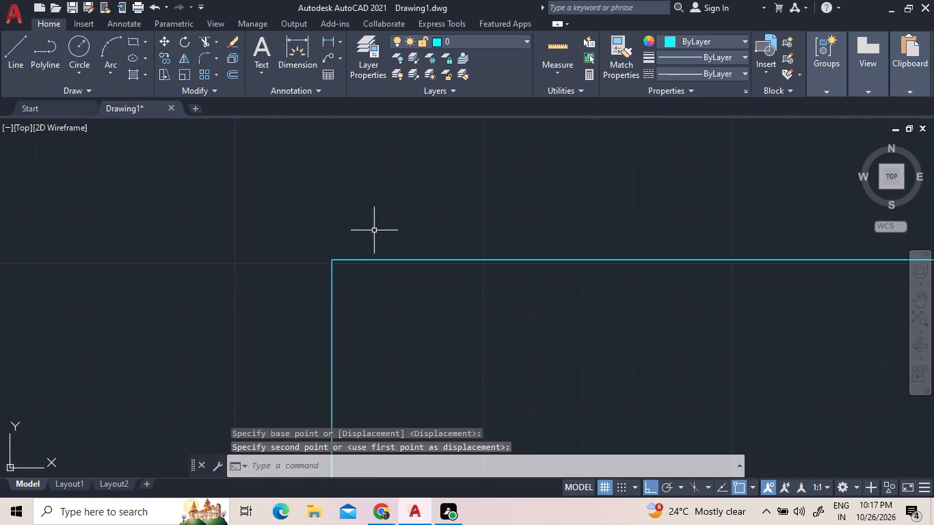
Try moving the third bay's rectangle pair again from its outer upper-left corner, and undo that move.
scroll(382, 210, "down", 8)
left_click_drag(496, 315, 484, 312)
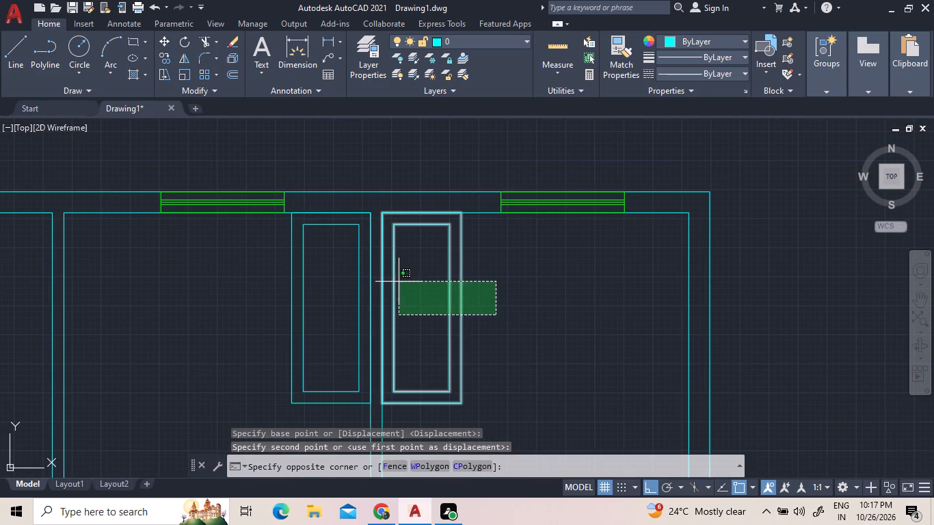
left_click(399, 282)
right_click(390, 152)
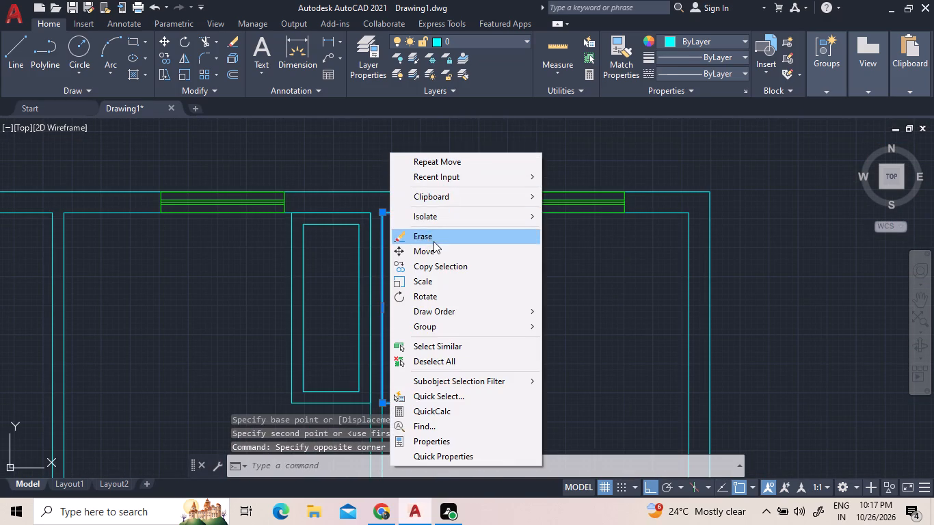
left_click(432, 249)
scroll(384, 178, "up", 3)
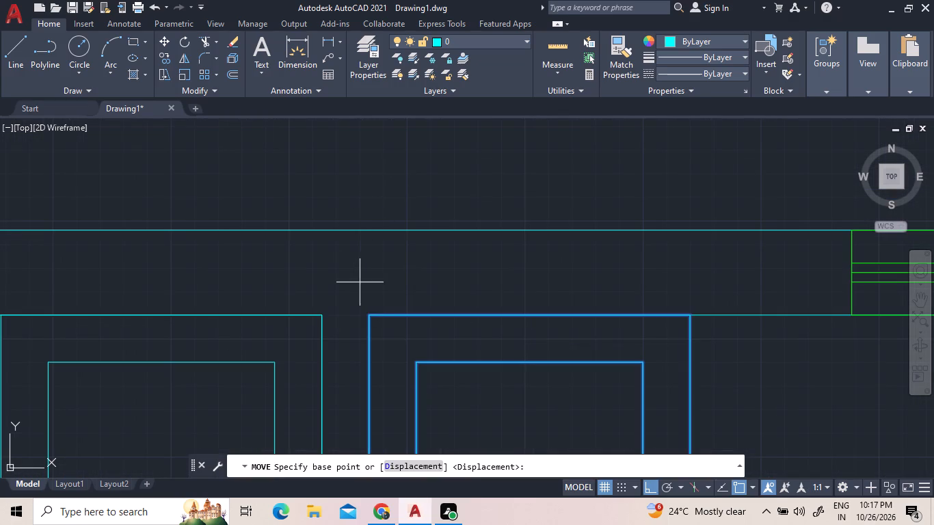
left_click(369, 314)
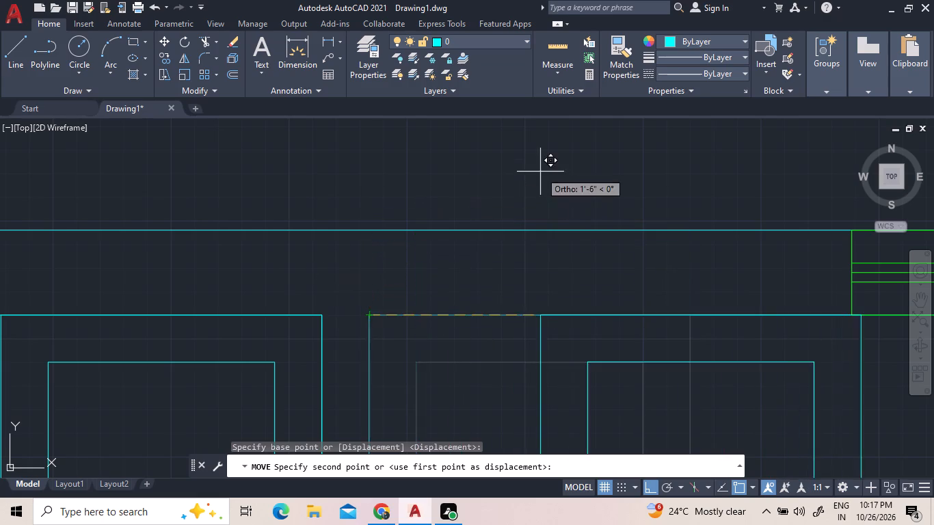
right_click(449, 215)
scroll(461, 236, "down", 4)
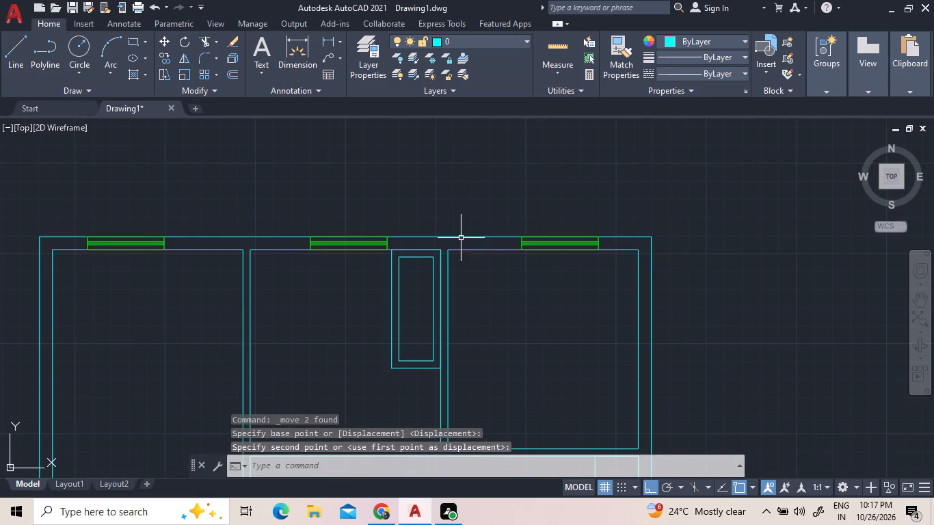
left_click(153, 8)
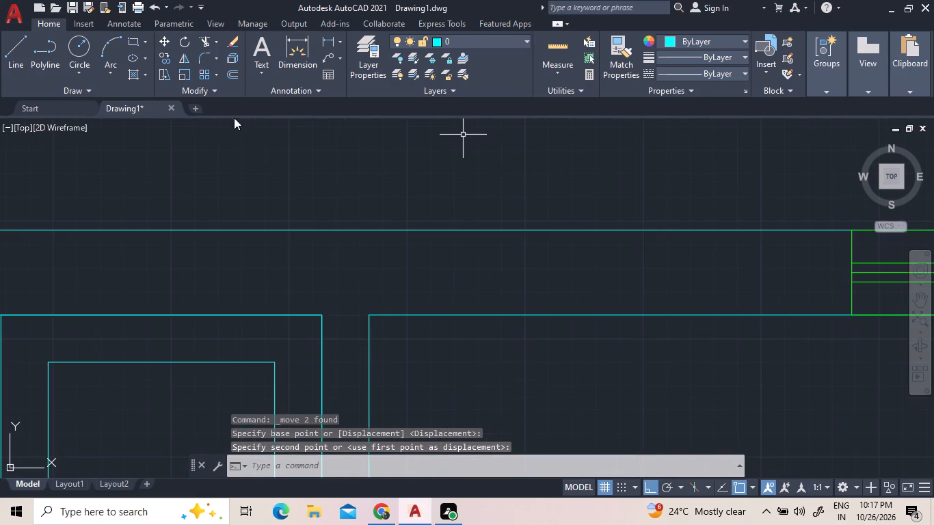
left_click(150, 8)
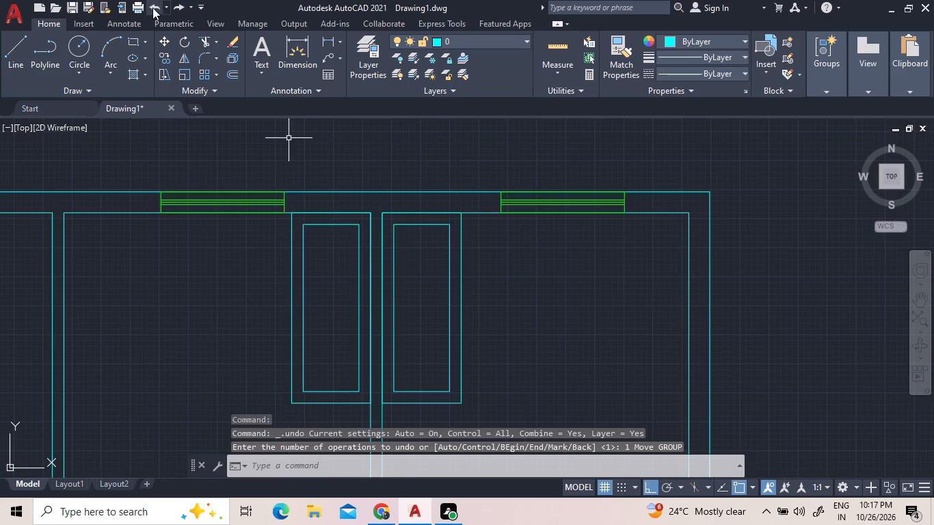
Move the third bay's rectangle pair so the inner rectangle's upper-left corner meets the room's upper-left inner corner.
left_click(498, 304)
left_click(423, 271)
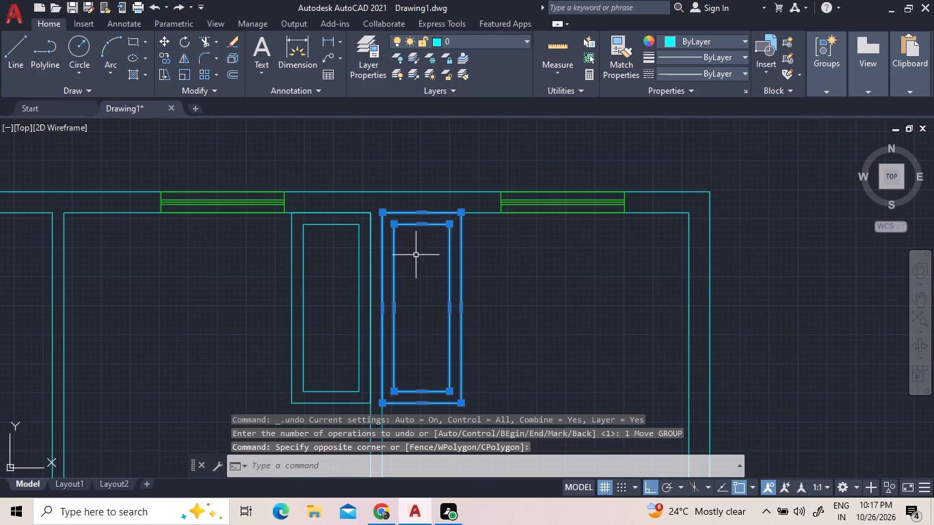
scroll(381, 177, "up", 2)
right_click(418, 240)
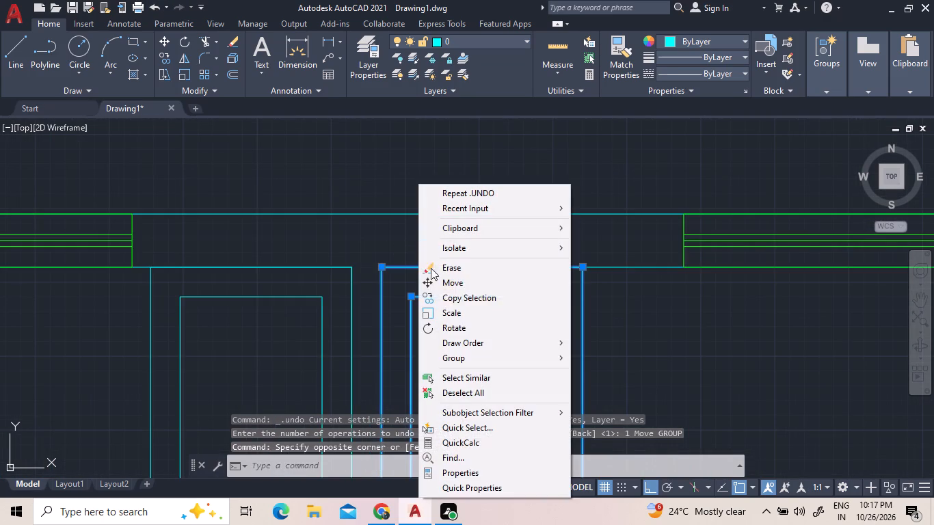
left_click(447, 284)
left_click(411, 298)
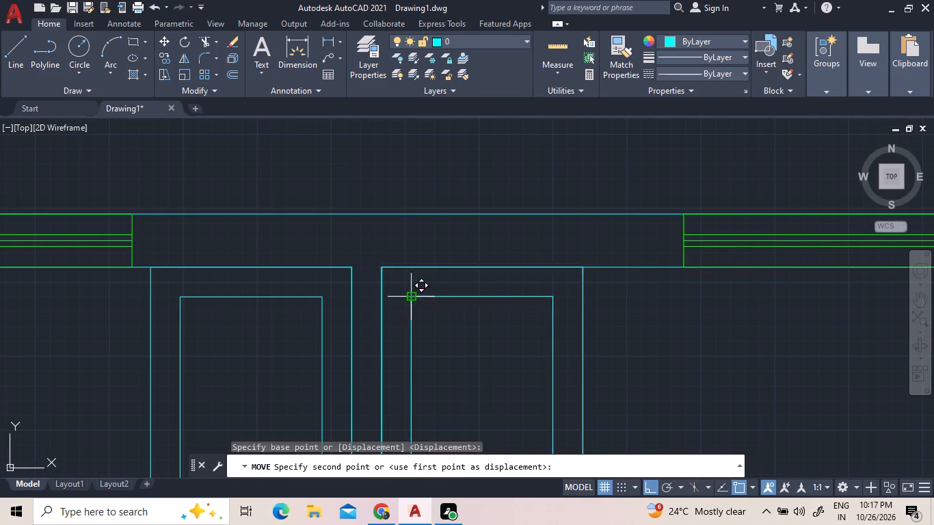
scroll(385, 260, "up", 1)
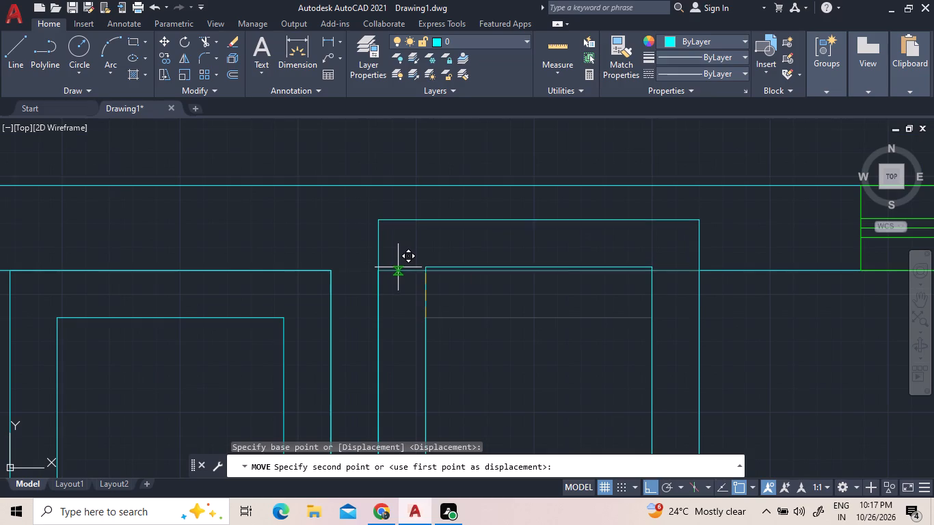
left_click(380, 271)
Explode the third bay's nested rectangle pair into separate lines.
scroll(440, 224, "down", 2)
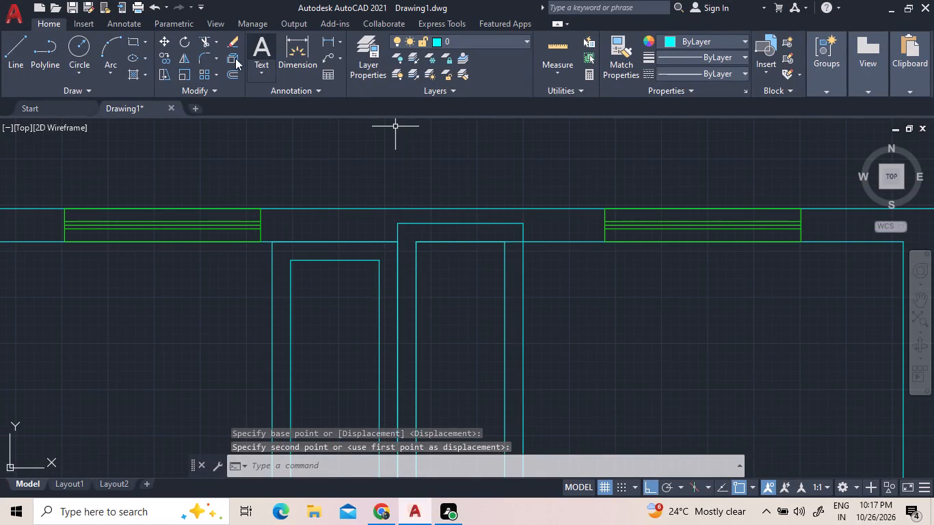
left_click_drag(601, 322, 573, 323)
left_click(488, 317)
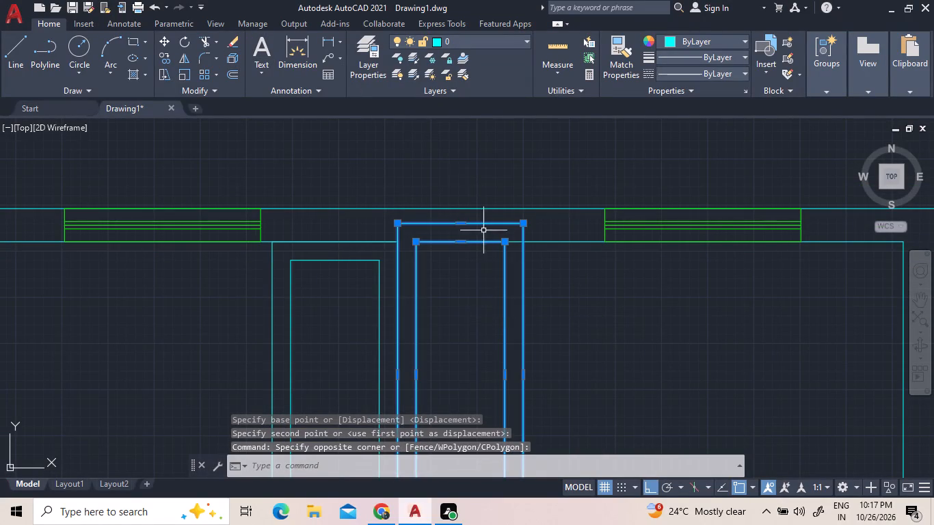
left_click(235, 61)
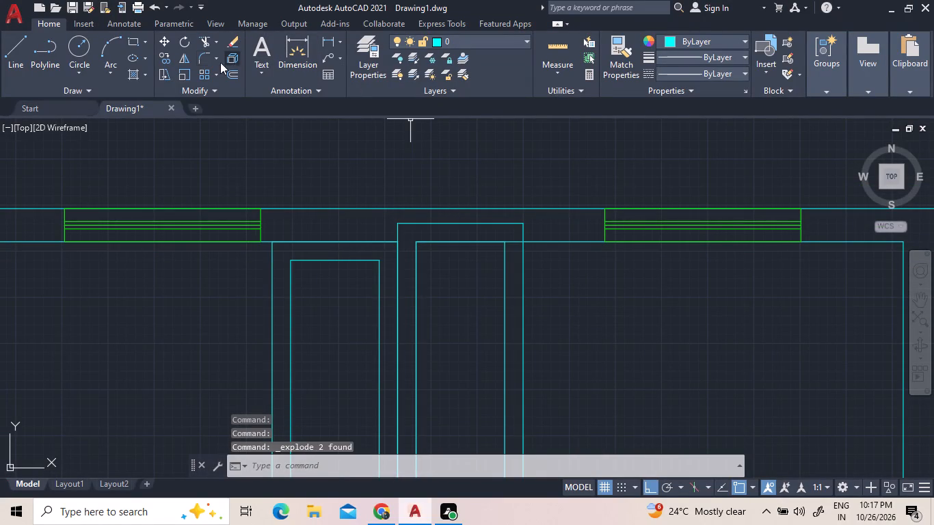
Trim the third bay's outer rectangle where it projects into the top wall, and the wall line across its right-hand gap.
left_click(206, 45)
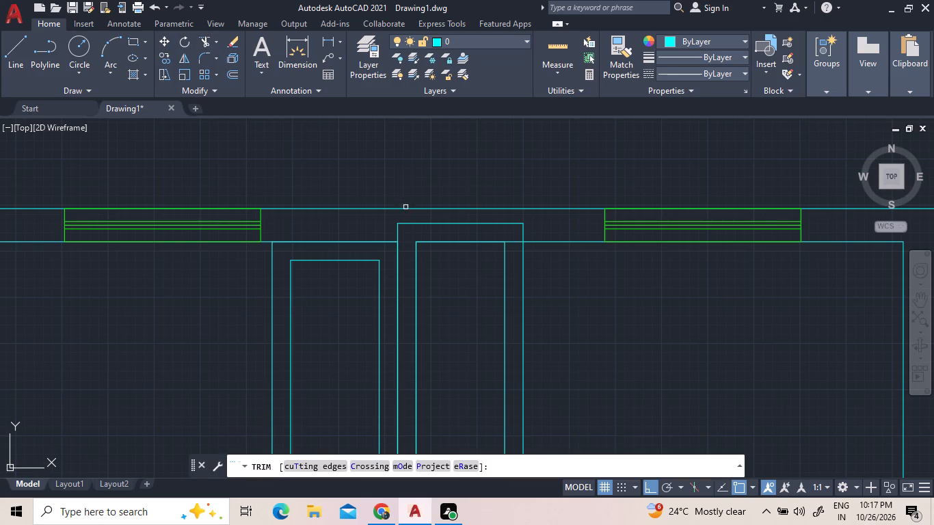
left_click(430, 221)
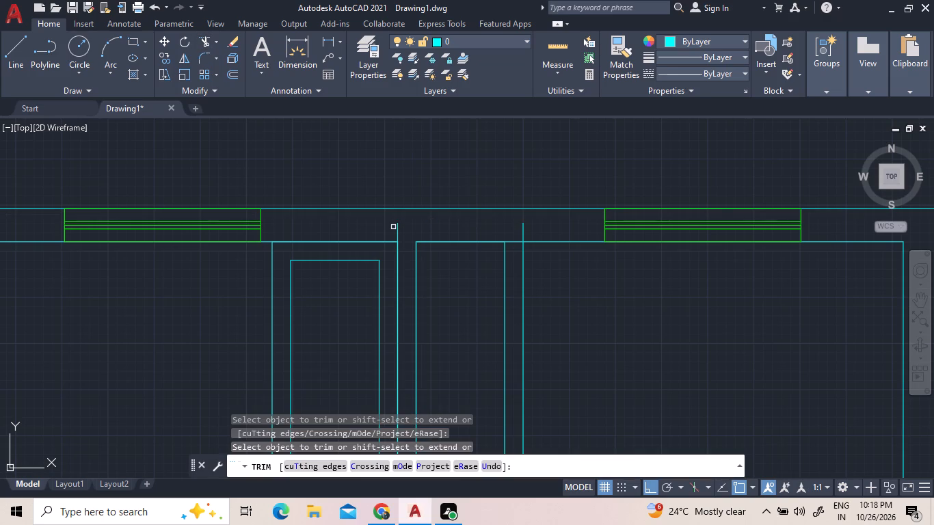
left_click(397, 229)
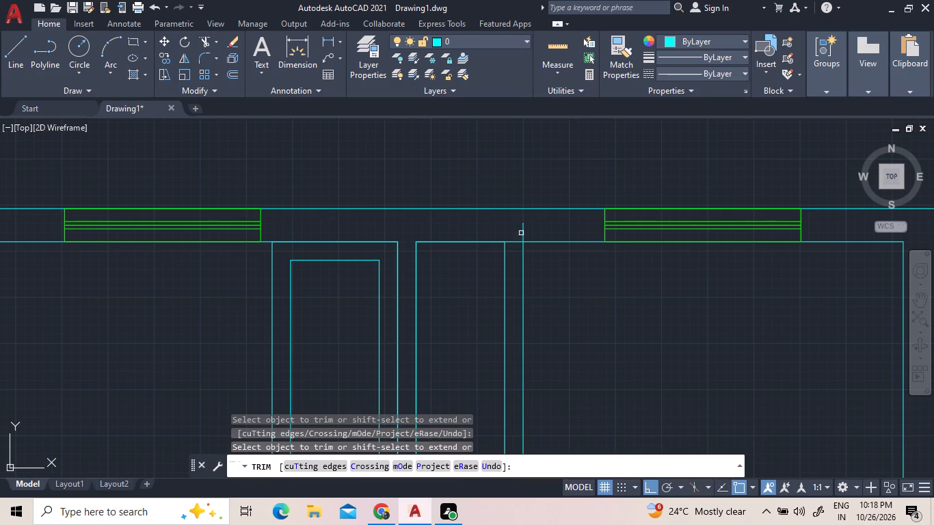
left_click(521, 233)
left_click(529, 232)
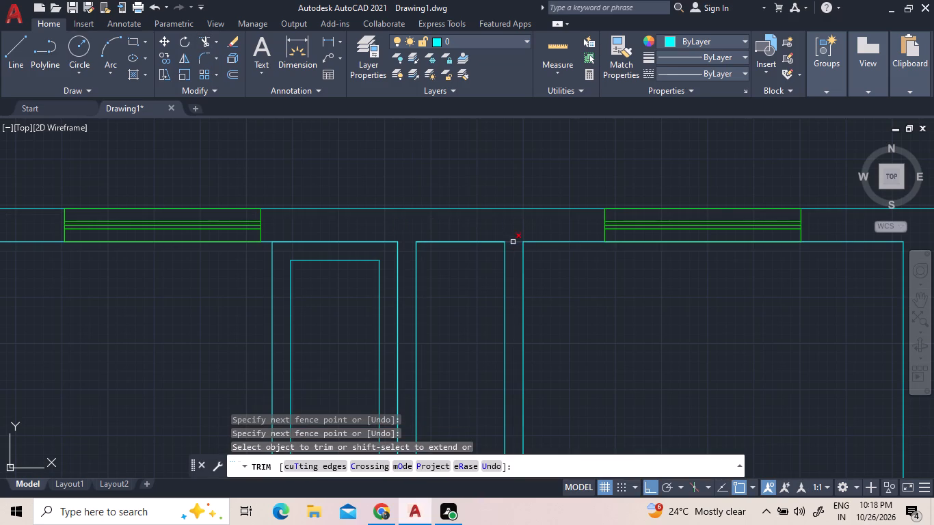
left_click(513, 242)
Trim the partition and outline segments that cross the wall junction at the third bay rectangle's lower end.
scroll(382, 207, "down", 2)
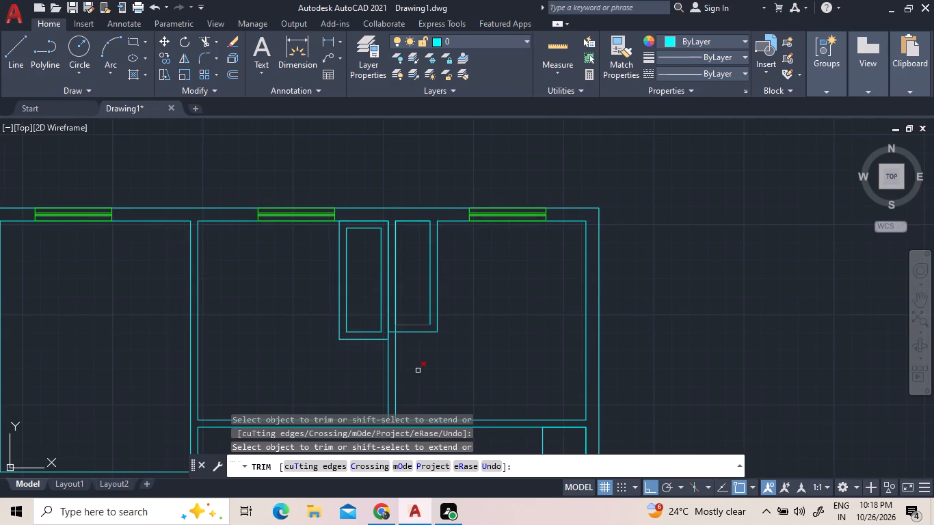
scroll(389, 326, "up", 4)
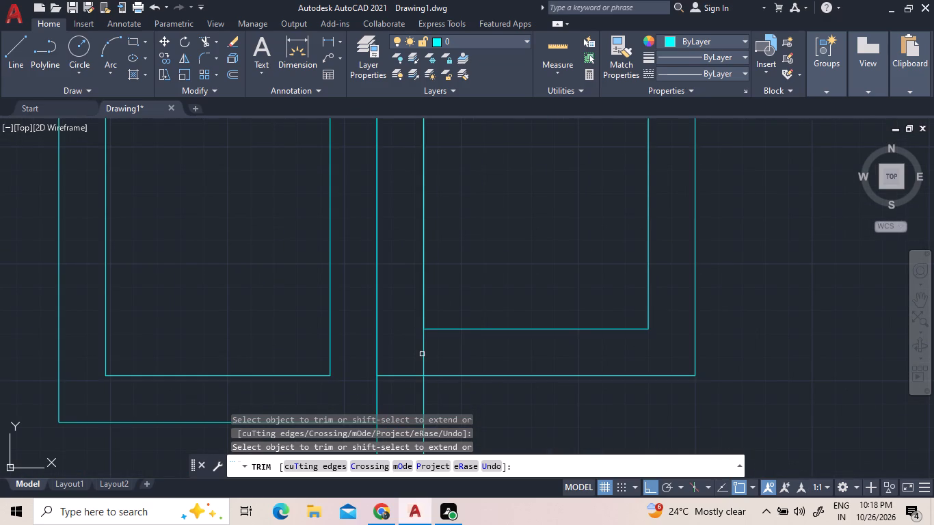
left_click(423, 355)
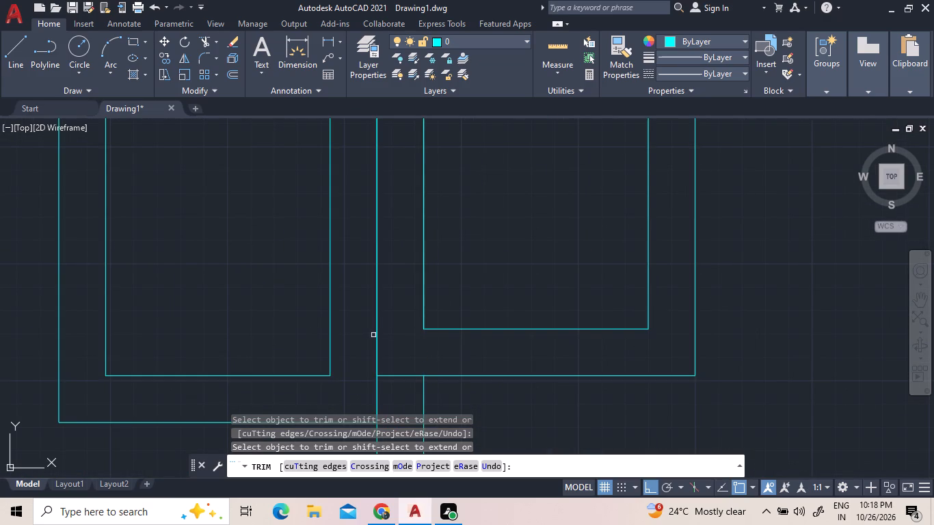
left_click(376, 338)
scroll(404, 351, "down", 3)
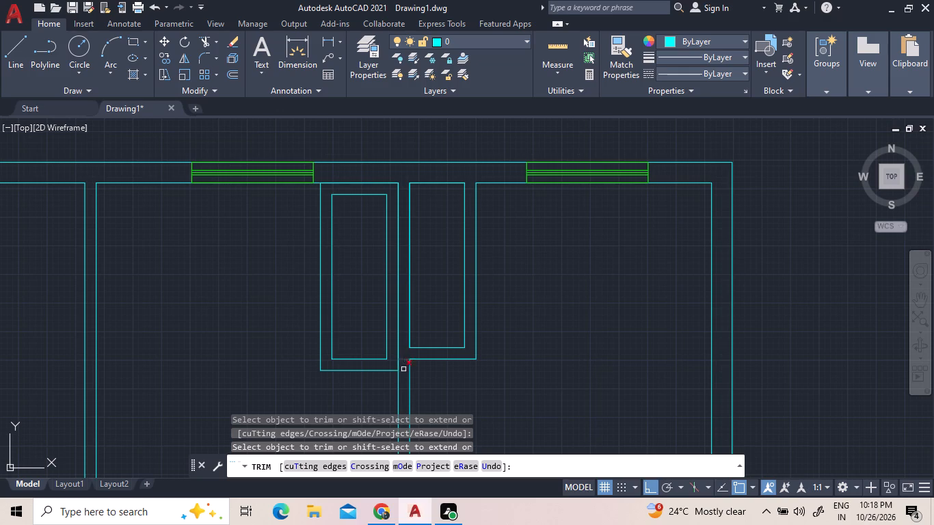
left_click(405, 360)
right_click(246, 328)
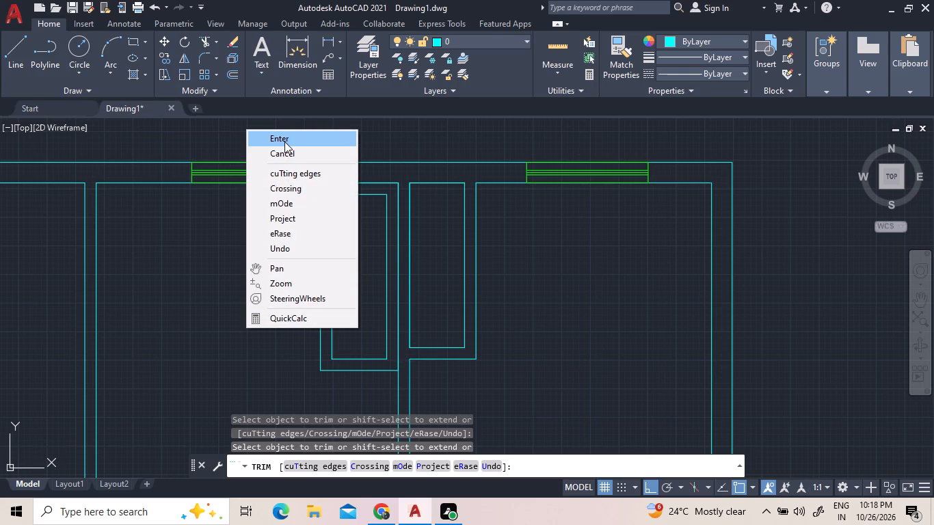
left_click(284, 142)
Move the second bay's rectangle pair so the inner rectangle's upper-right corner meets the room's upper-right inner corner.
left_click(356, 293)
left_click(278, 269)
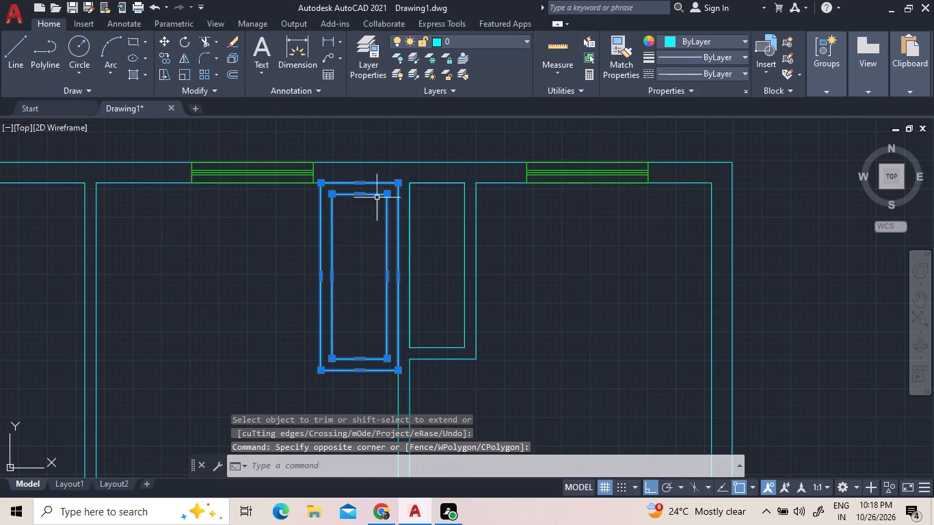
right_click(380, 158)
left_click(432, 260)
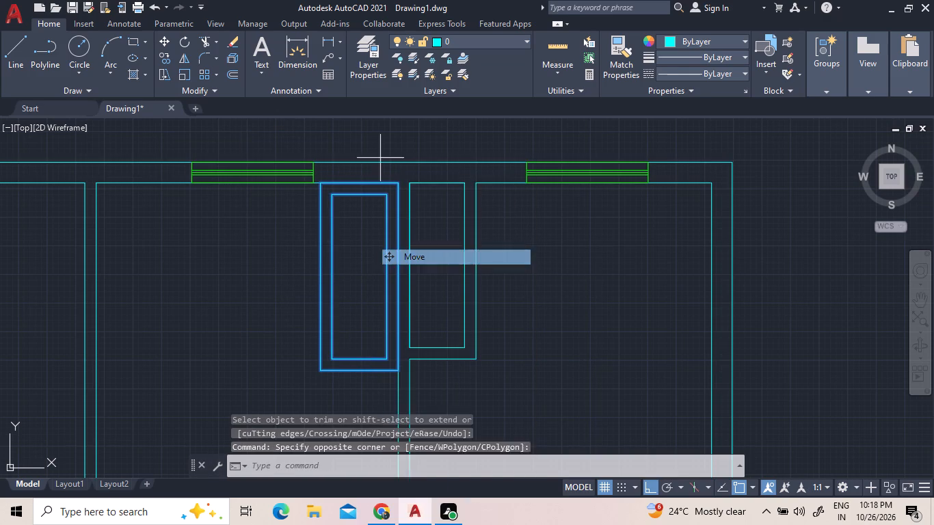
scroll(382, 159, "up", 2)
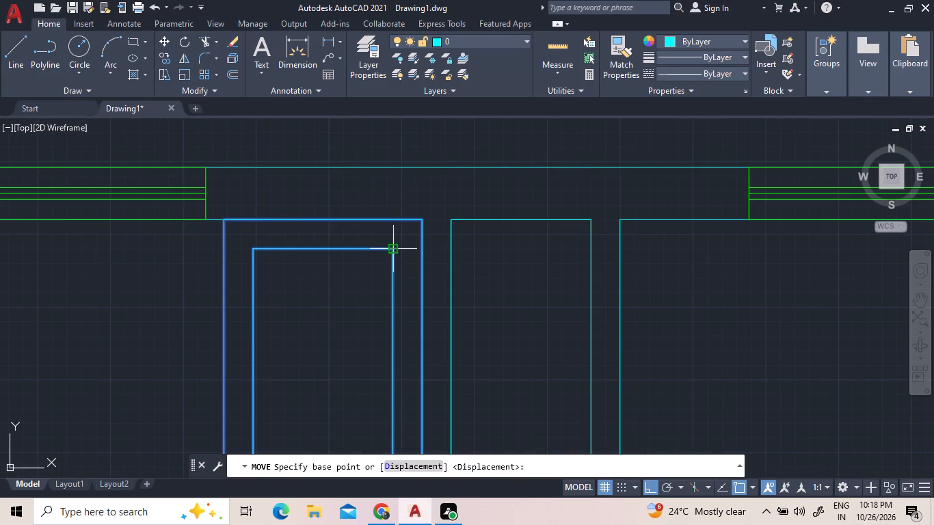
left_click(391, 250)
left_click(421, 221)
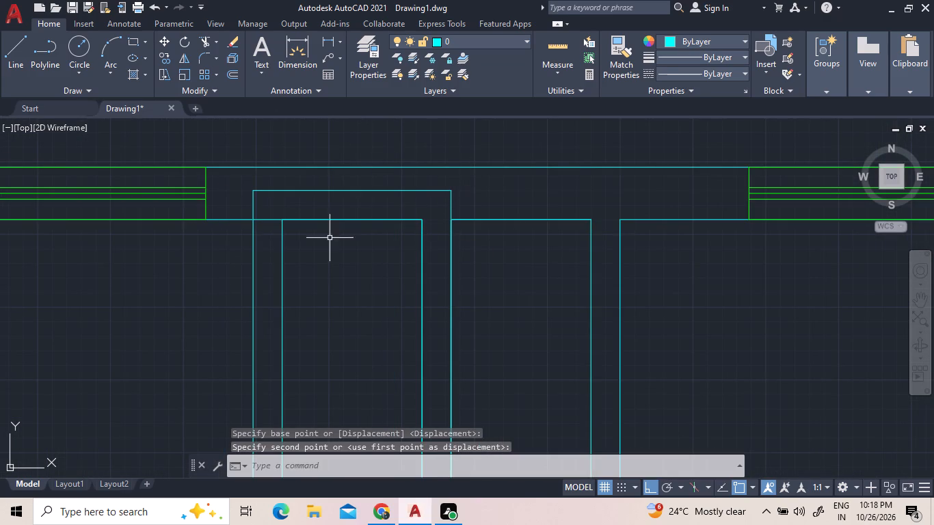
Explode the second bay's nested rectangle pair into separate lines.
left_click_drag(343, 317, 322, 318)
left_click(207, 304)
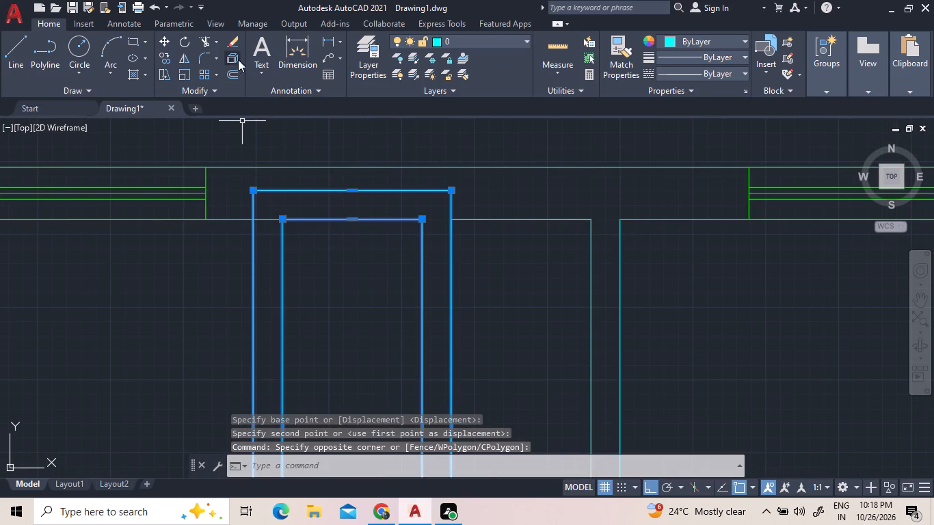
left_click(229, 52)
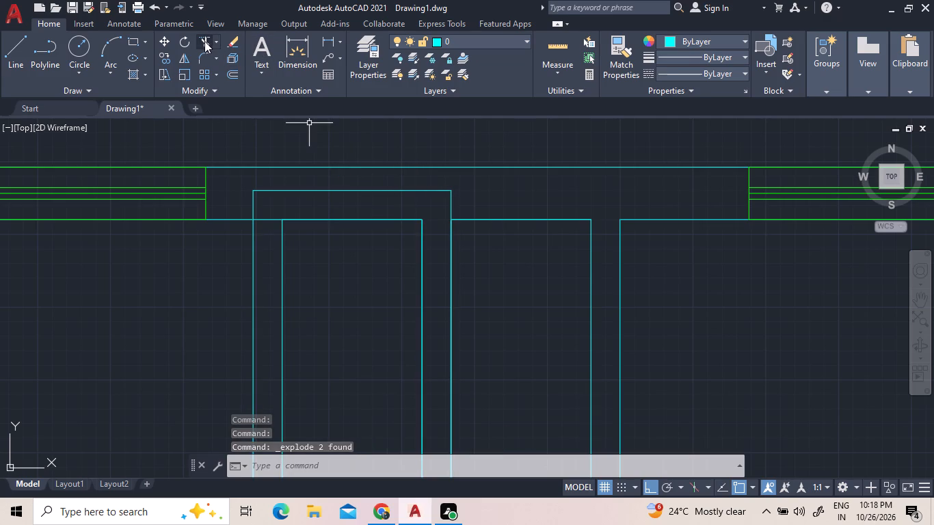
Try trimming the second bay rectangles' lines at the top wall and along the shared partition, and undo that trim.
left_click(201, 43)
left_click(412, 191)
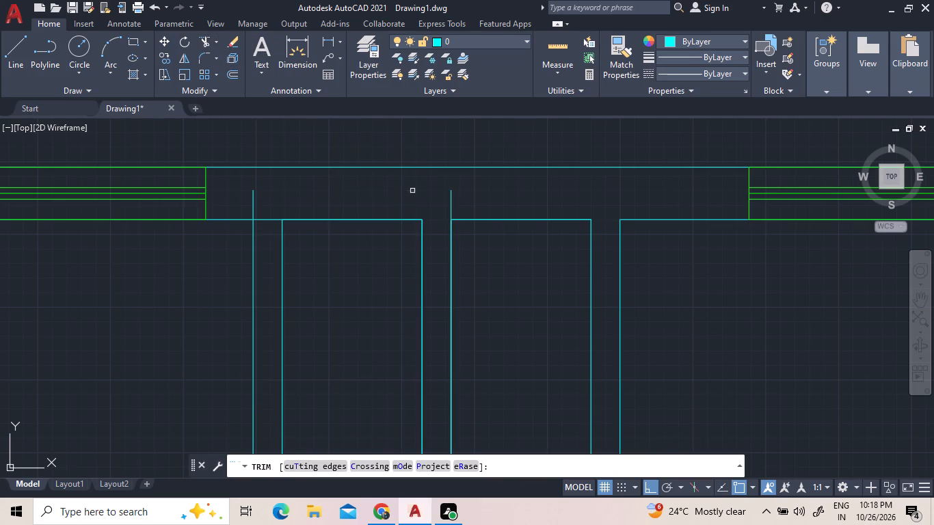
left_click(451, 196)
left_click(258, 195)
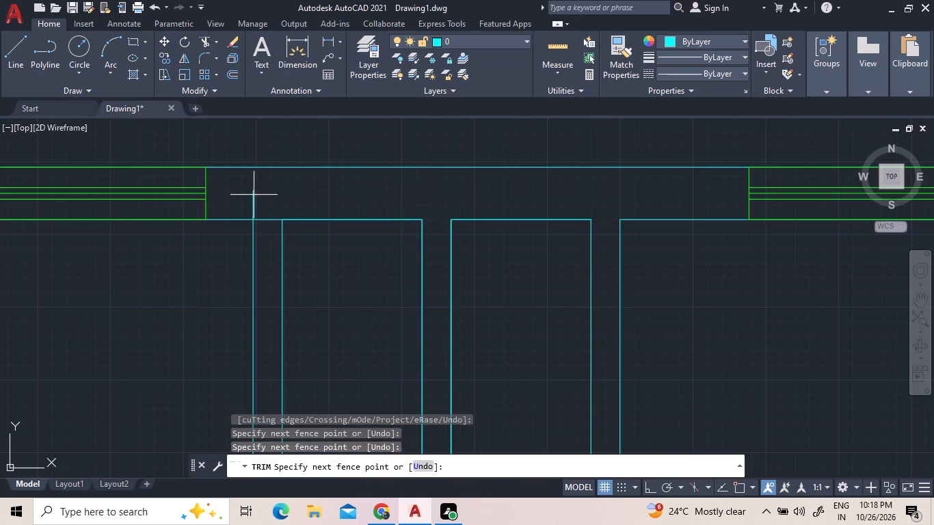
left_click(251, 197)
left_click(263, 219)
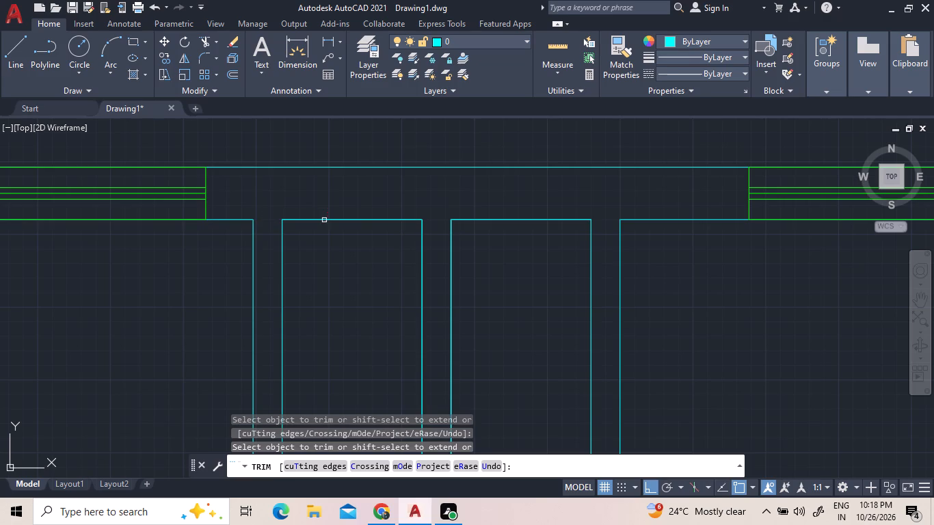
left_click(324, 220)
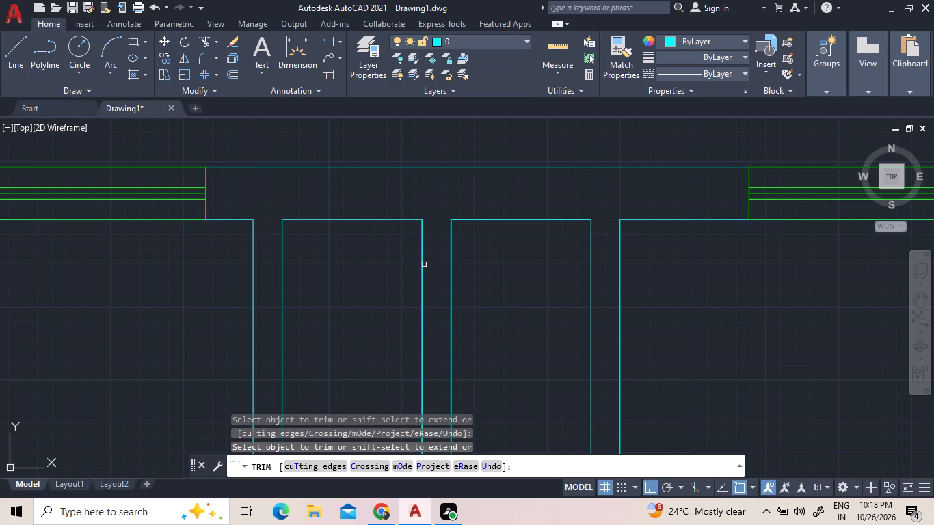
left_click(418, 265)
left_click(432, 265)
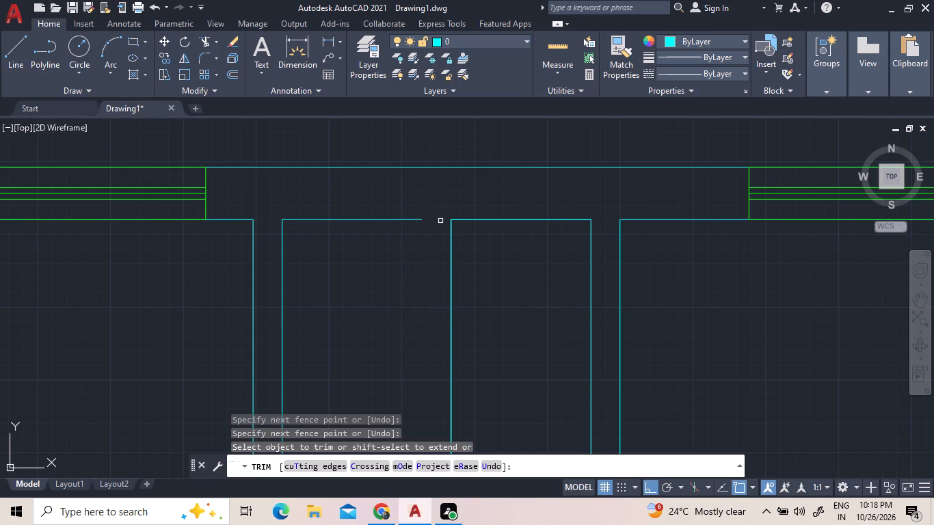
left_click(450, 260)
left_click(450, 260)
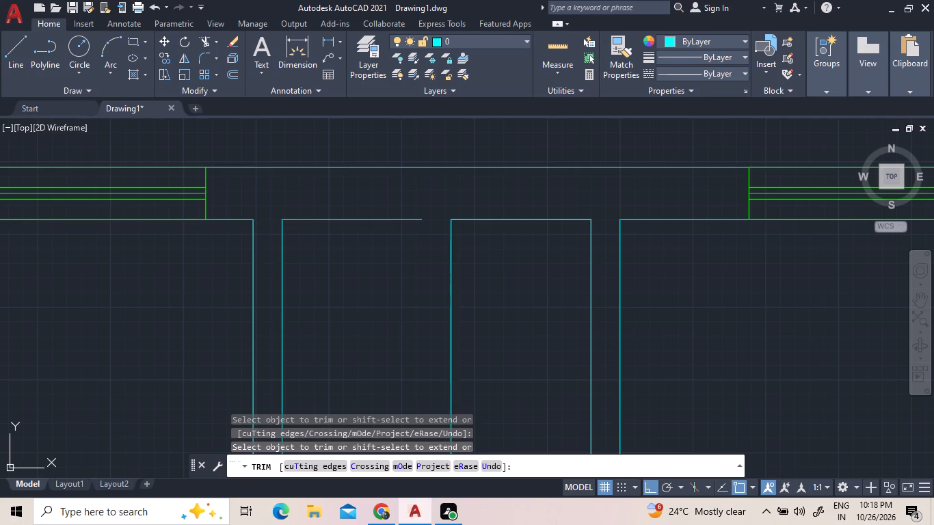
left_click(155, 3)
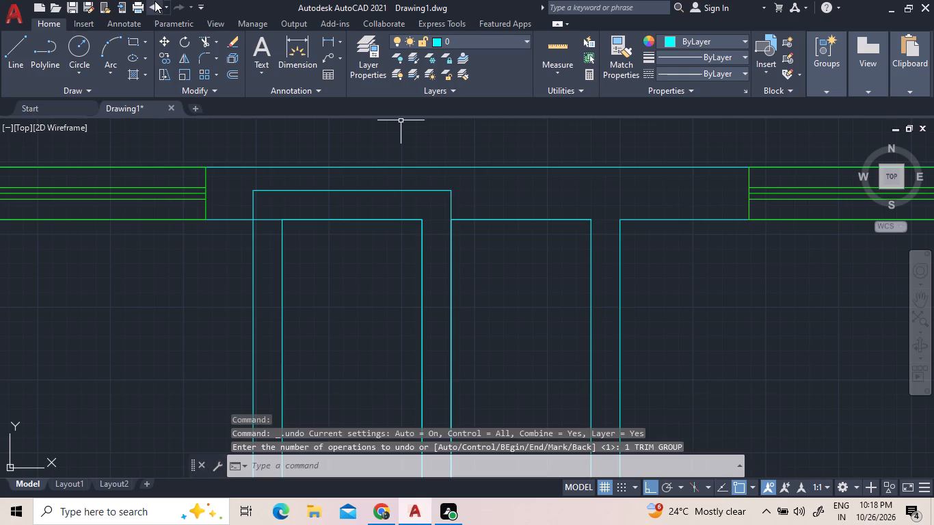
Trim the second bay's outer rectangle inside the top wall, the wall line across its left-hand gap, and the overlapping partition line.
left_click(206, 39)
left_click(430, 193)
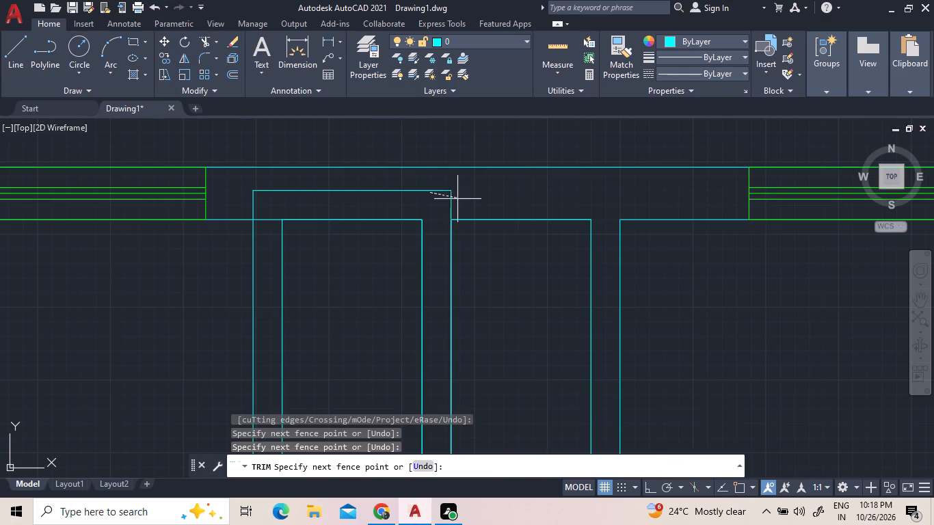
double_click(459, 201)
left_click(435, 189)
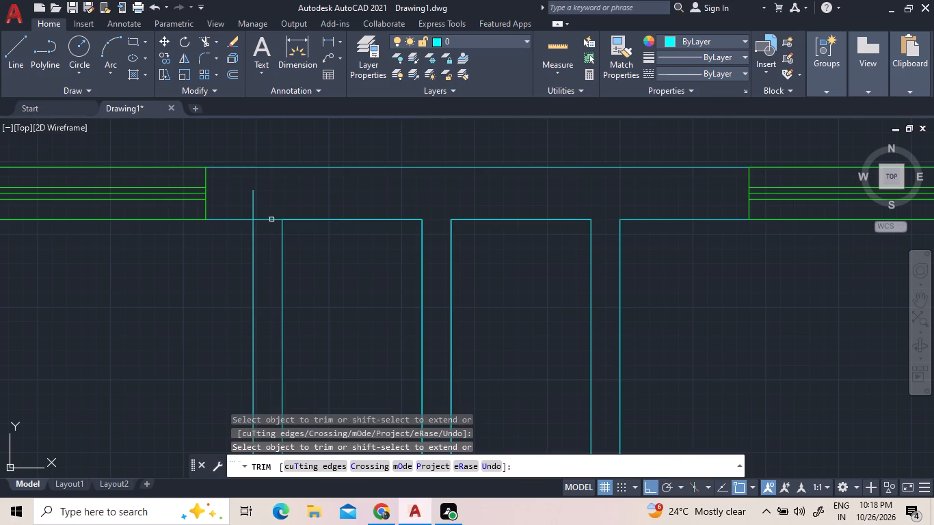
left_click(270, 222)
left_click(246, 196)
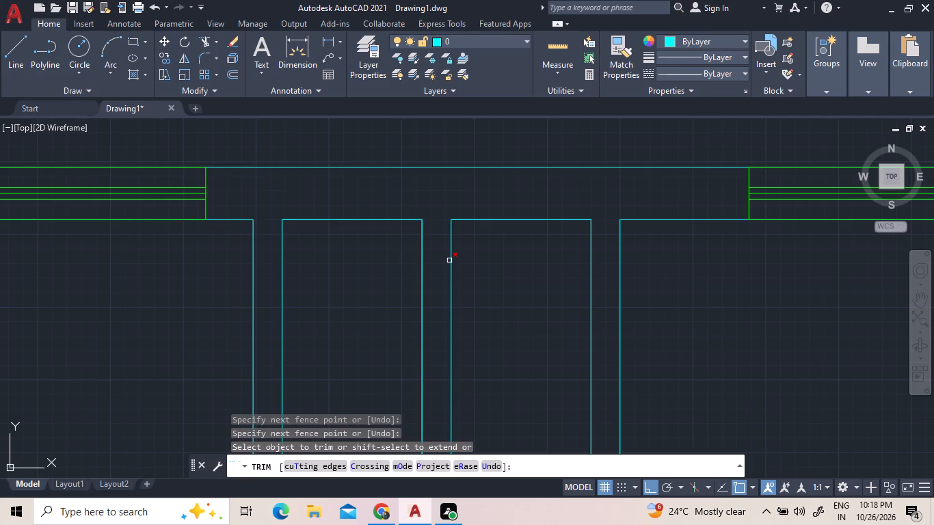
left_click(450, 261)
Trim the lines crossing the junction between the two rectangle enclosures' lower ends and the partition below.
scroll(326, 227, "down", 3)
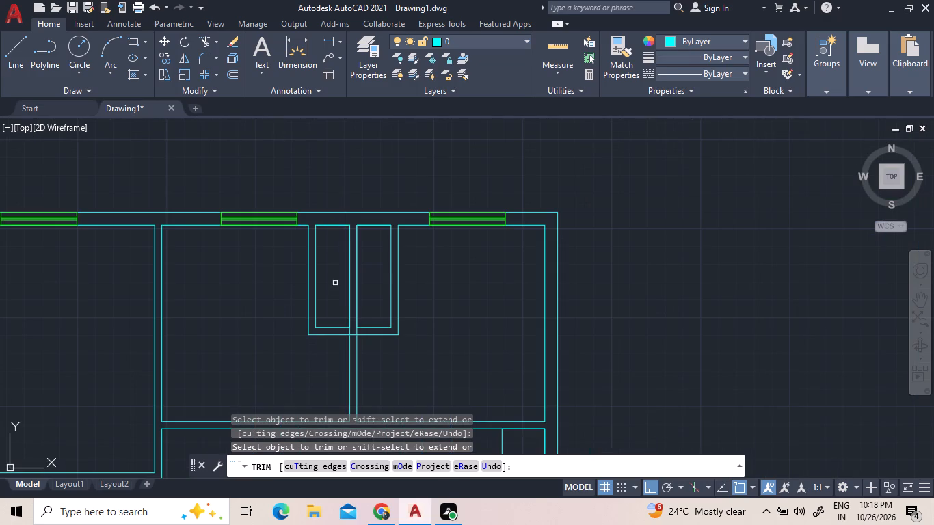
scroll(351, 345, "up", 3)
left_click(336, 297)
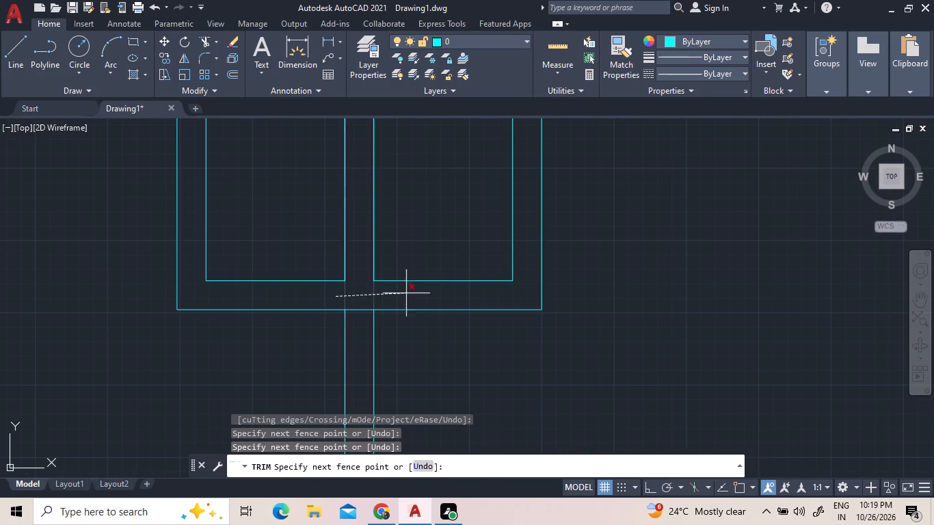
left_click(416, 300)
left_click(364, 310)
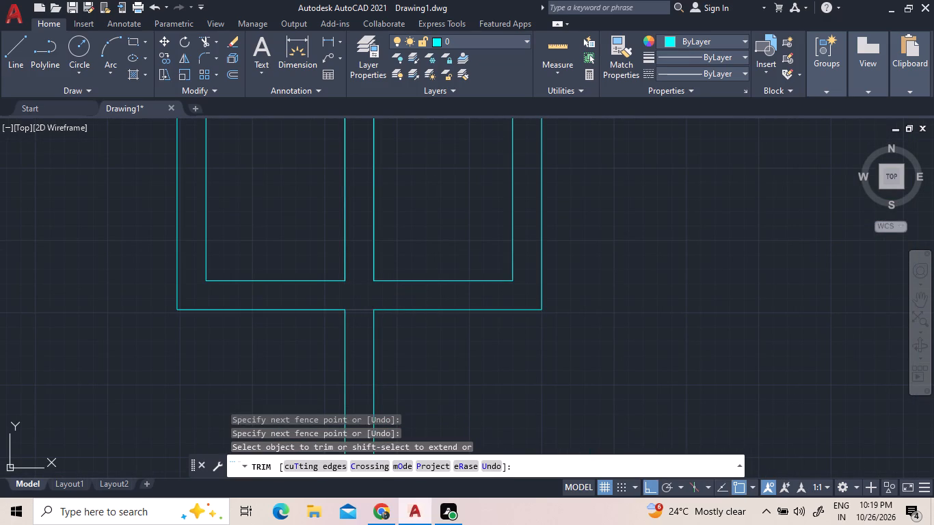
Trim the overlapping top edges of both inner rectangles along the top wall's inner line.
scroll(356, 303, "down", 2)
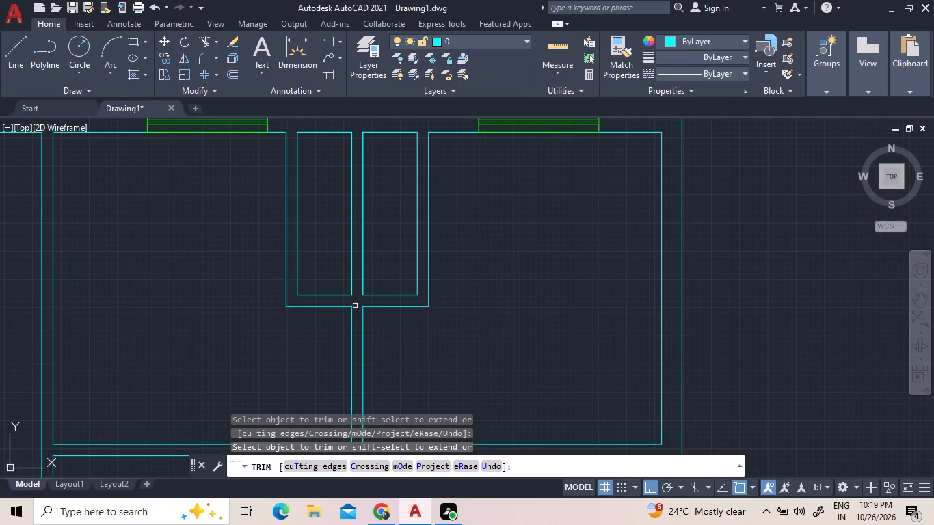
left_click(321, 131)
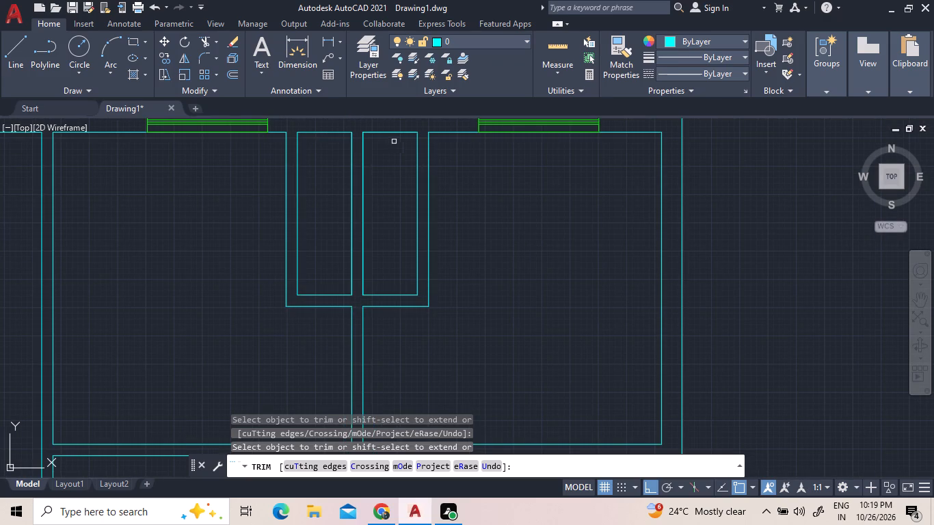
left_click(394, 132)
Trim the overlapping long edges of both inner rectangles along the partition shared by the second and third bays.
left_click(362, 207)
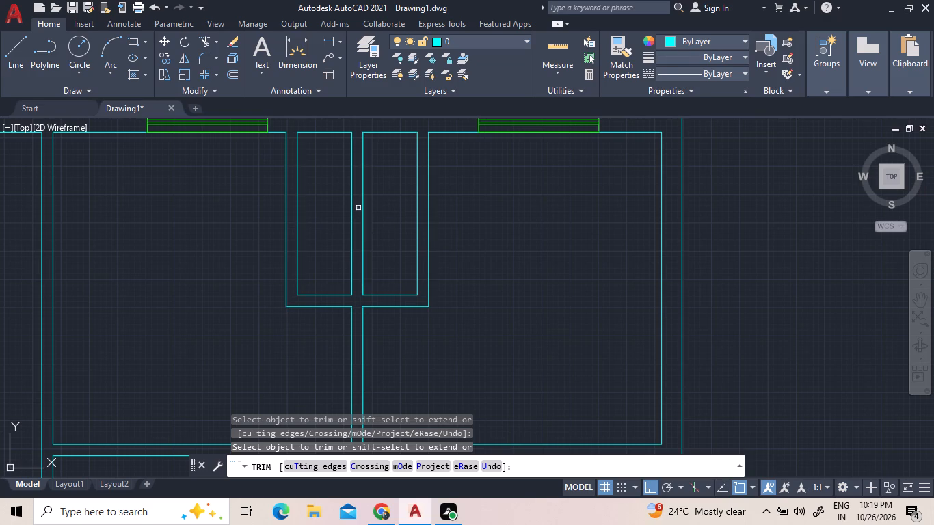
left_click(351, 206)
right_click(533, 276)
left_click(559, 286)
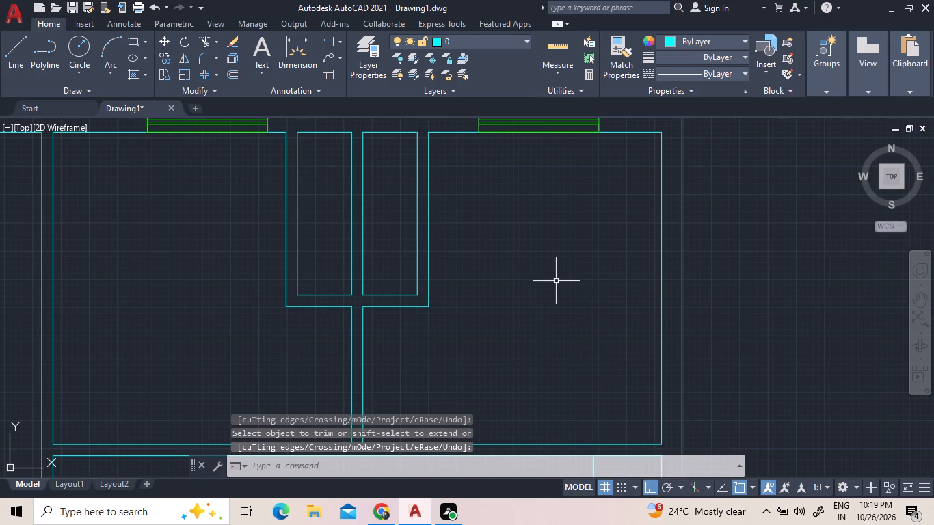
Explode the small rectangle in the upper right corner of the wide middle room.
scroll(555, 281, "down", 1)
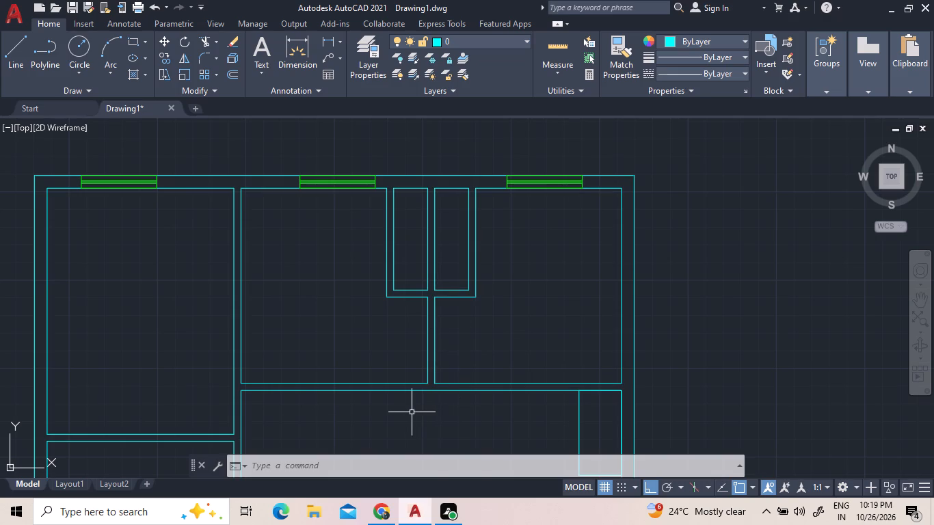
left_click_drag(411, 412, 405, 400)
scroll(382, 349, "down", 2)
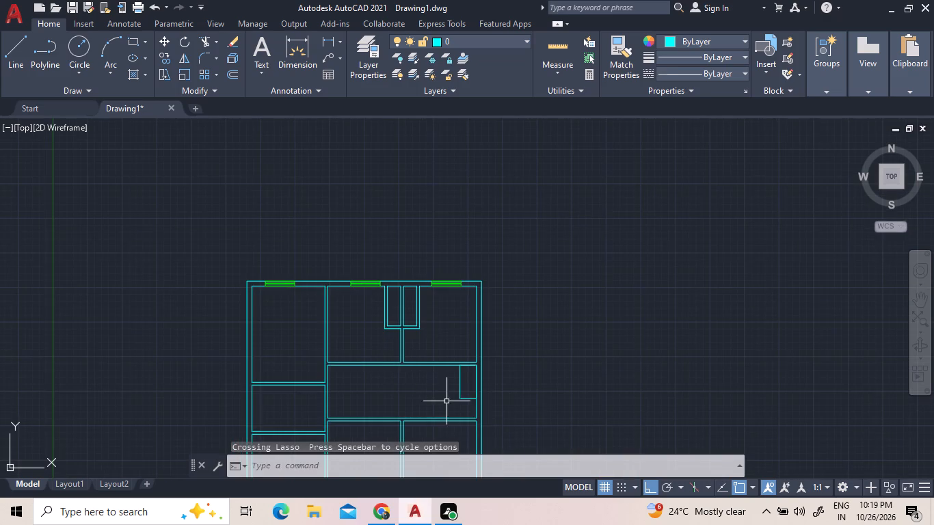
scroll(469, 409, "up", 2)
left_click(453, 359)
left_click(412, 333)
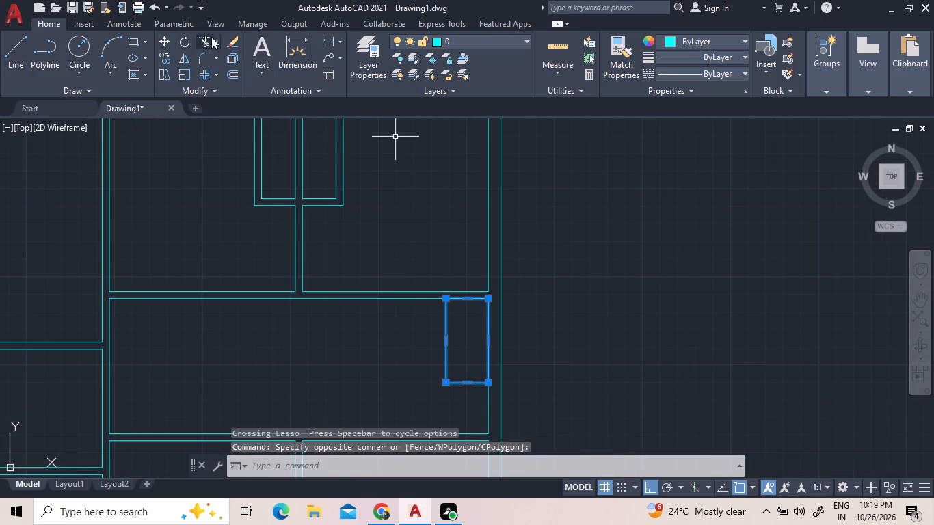
left_click(234, 58)
Offset the corner rectangle's left and bottom lines 5" outward into the wide middle room.
left_click(237, 76)
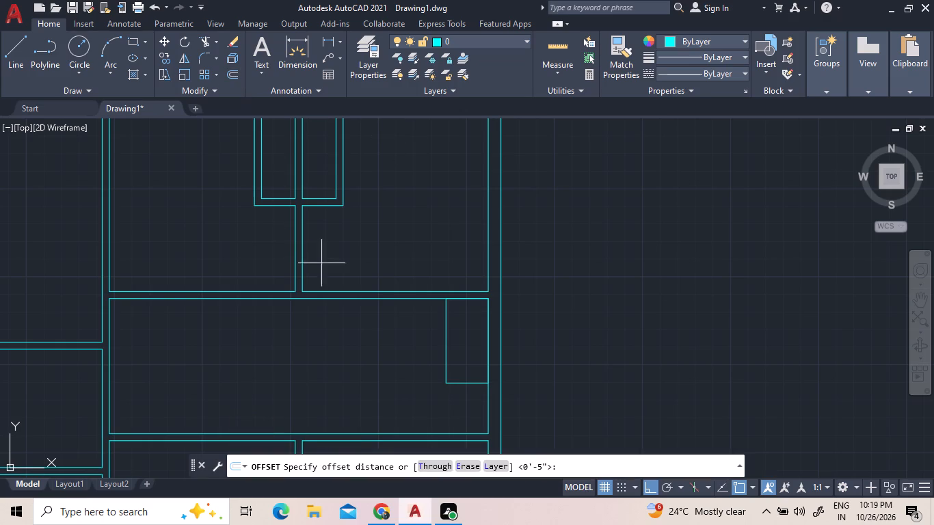
type("5\"")
key("Return")
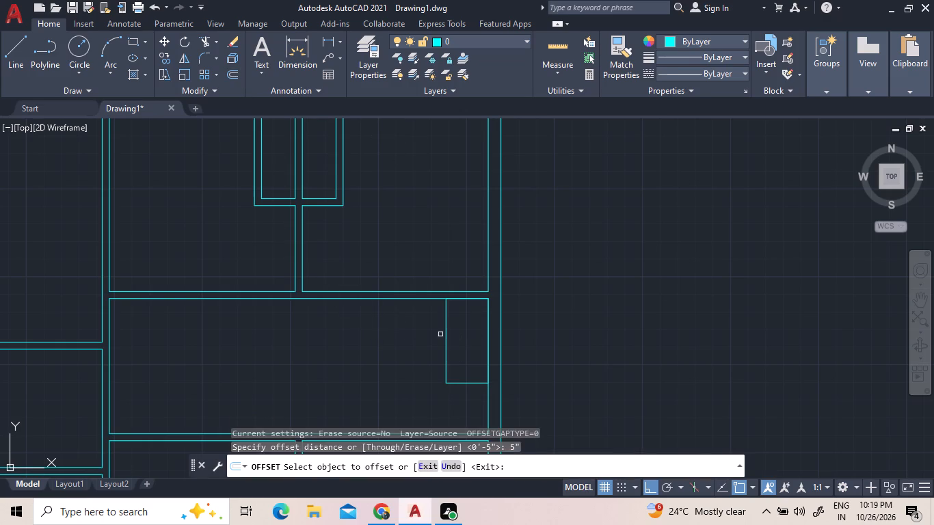
left_click(444, 338)
left_click(428, 332)
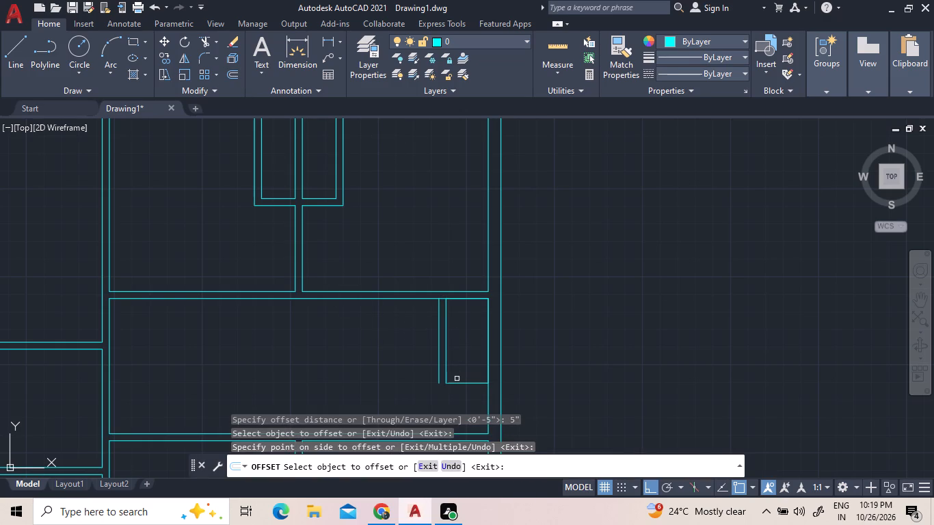
left_click(458, 383)
left_click(457, 400)
right_click(396, 349)
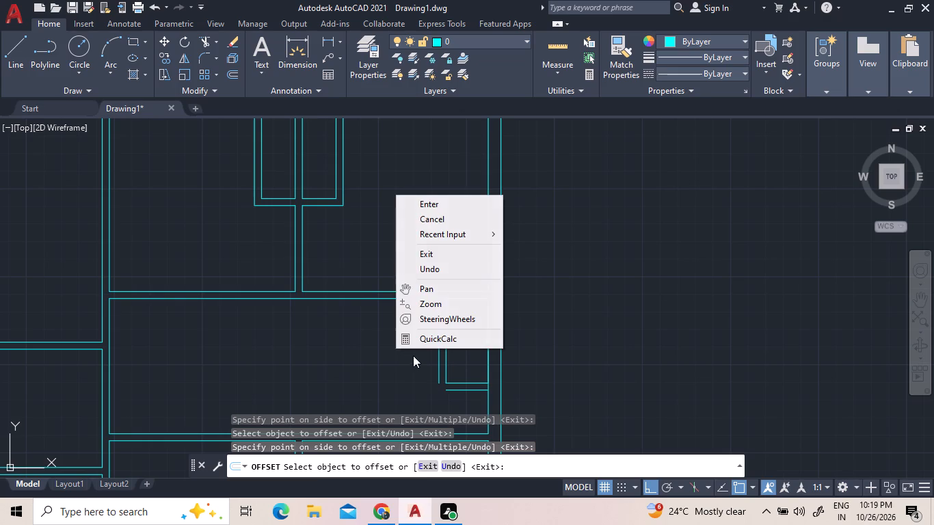
left_click(418, 207)
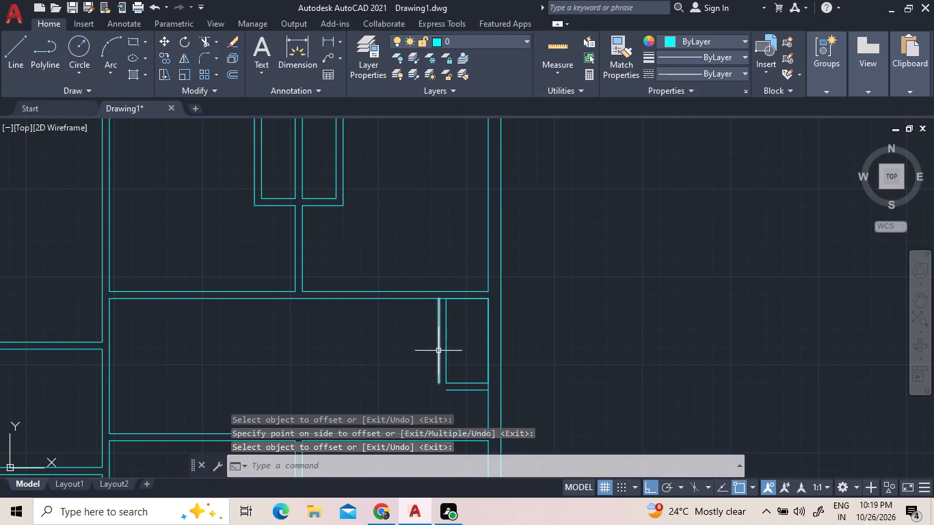
Fillet the two offset lines into a closed corner at the enclosure's lower left.
left_click(206, 57)
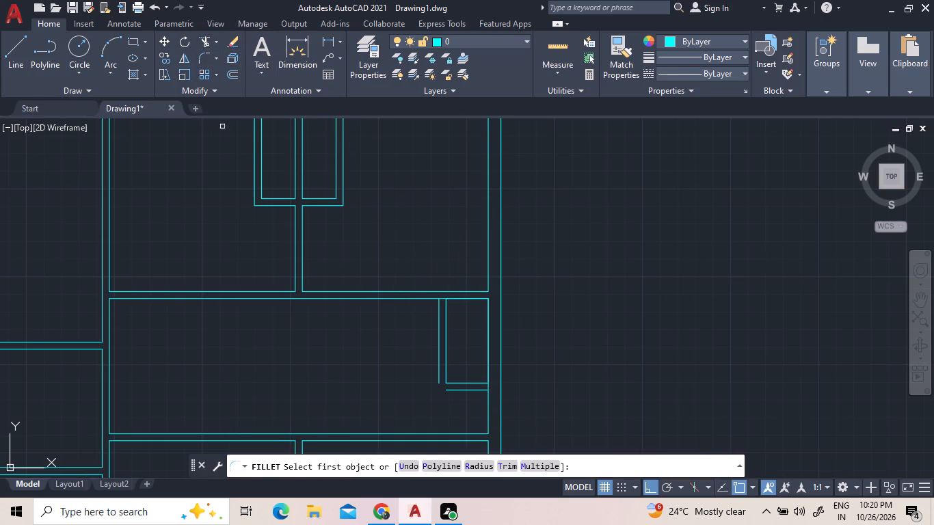
left_click(435, 355)
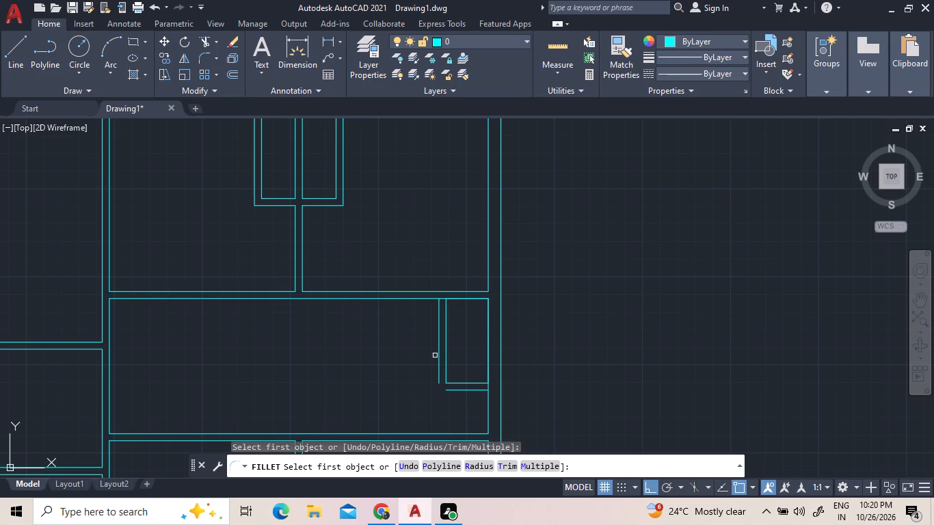
left_click(438, 355)
left_click(453, 389, "shift")
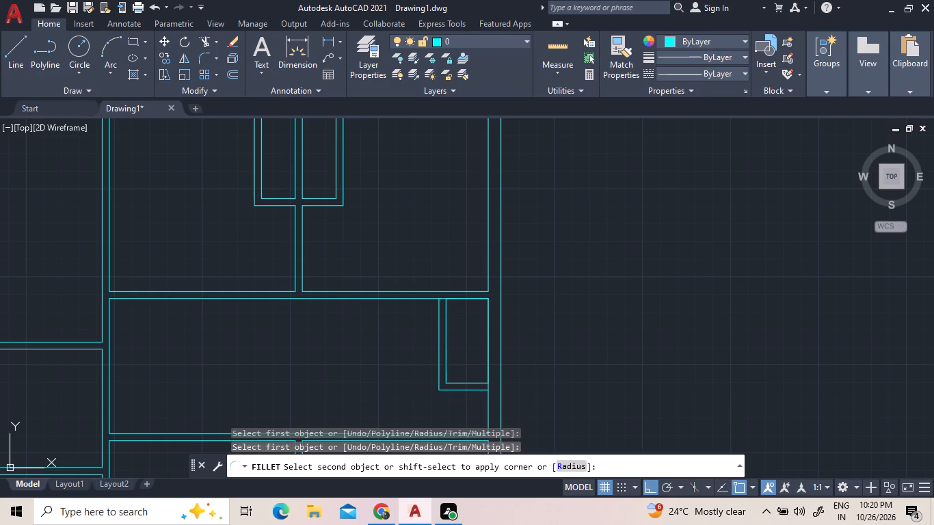
right_click(531, 304)
left_click(758, 370)
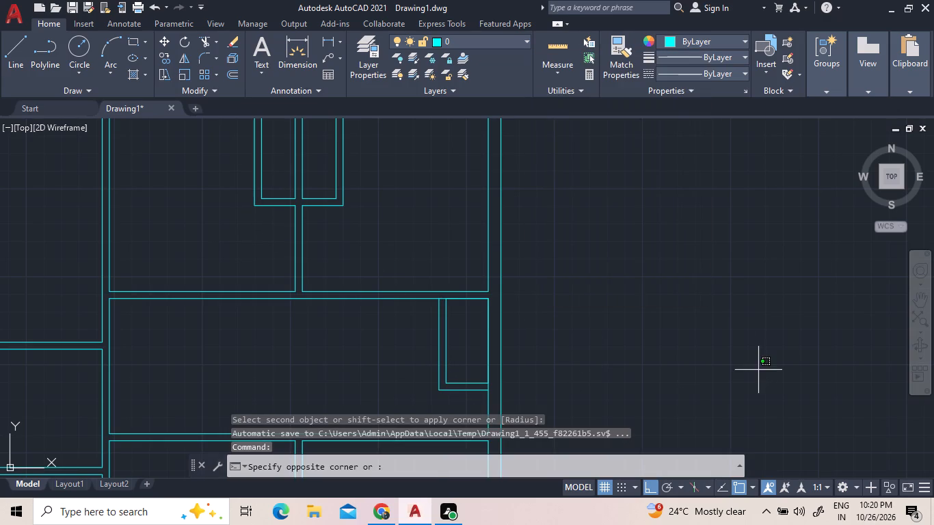
left_click(594, 272)
Trim away both wall lines separating the wide middle room from the lower right room.
scroll(301, 265, "down", 2)
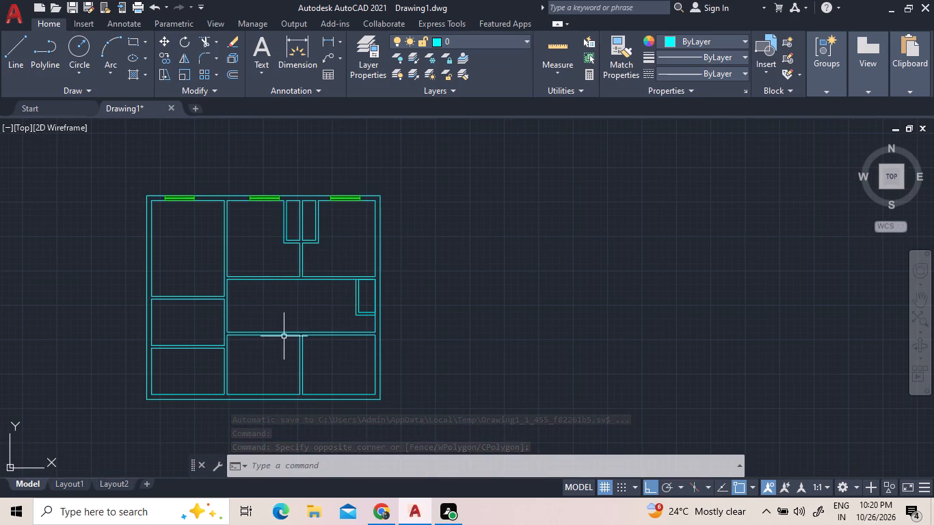
scroll(328, 360, "up", 3)
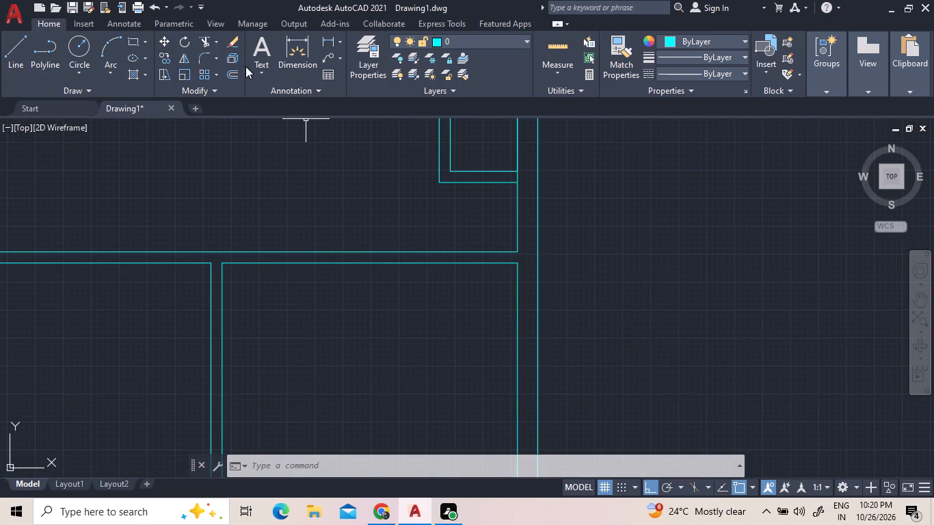
left_click(208, 44)
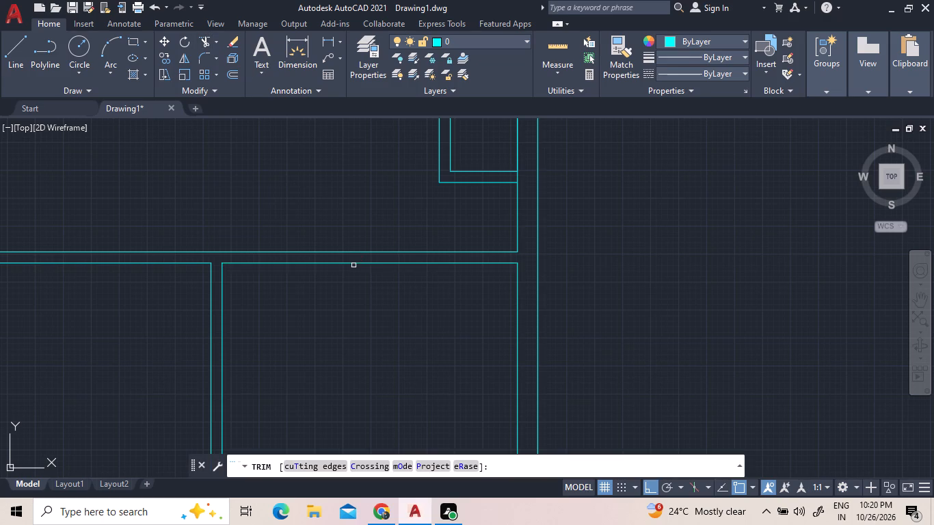
left_click(353, 265)
left_click(351, 252)
left_click(351, 252)
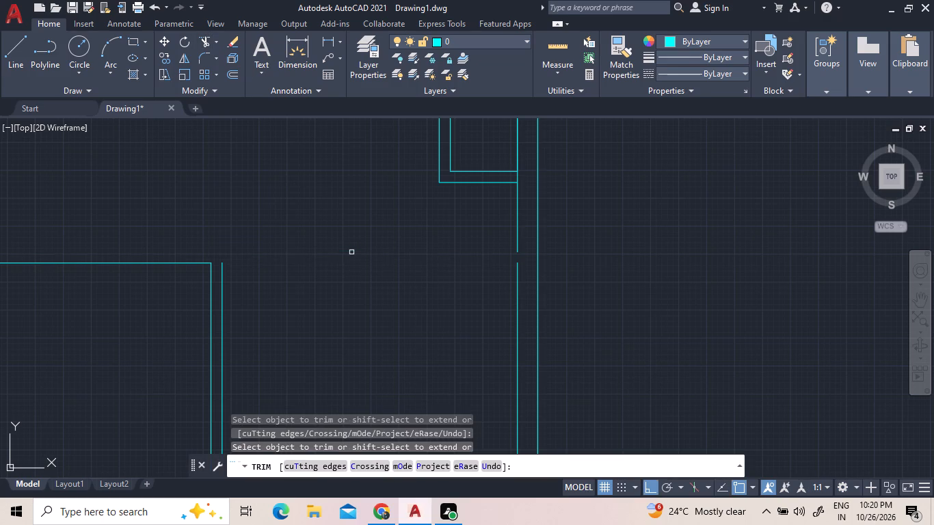
Draw a horizontal line from the middle room's lower left corner to above the lower partition's right-hand line.
scroll(366, 268, "down", 3)
scroll(356, 270, "up", 2)
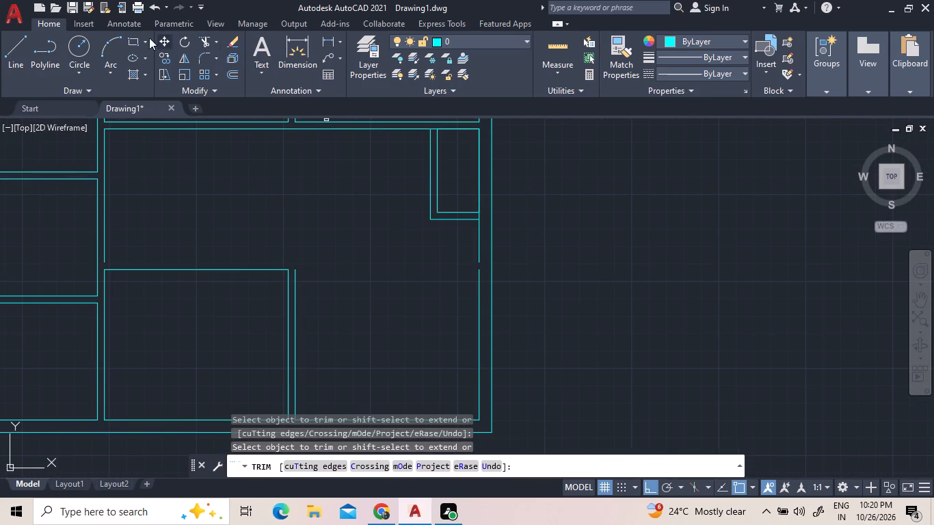
left_click(2, 57)
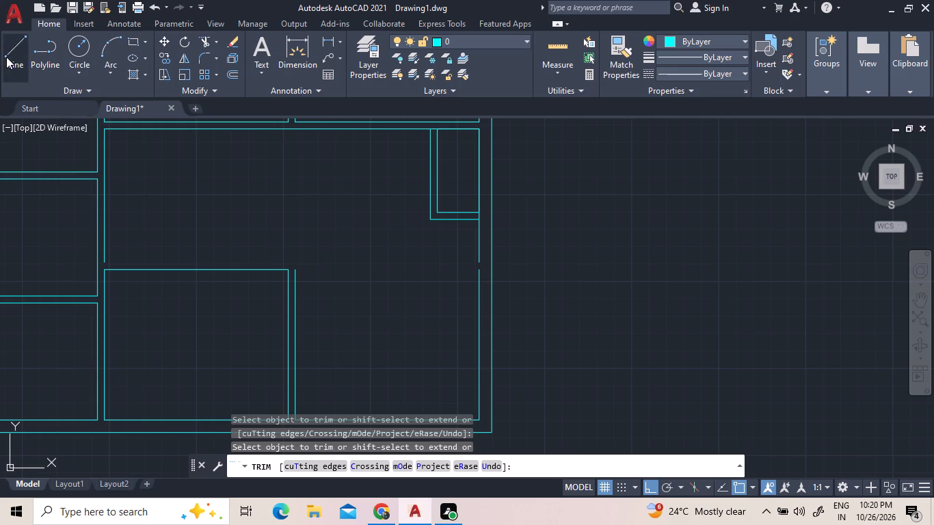
left_click(8, 57)
scroll(105, 260, "up", 3)
left_click(100, 266)
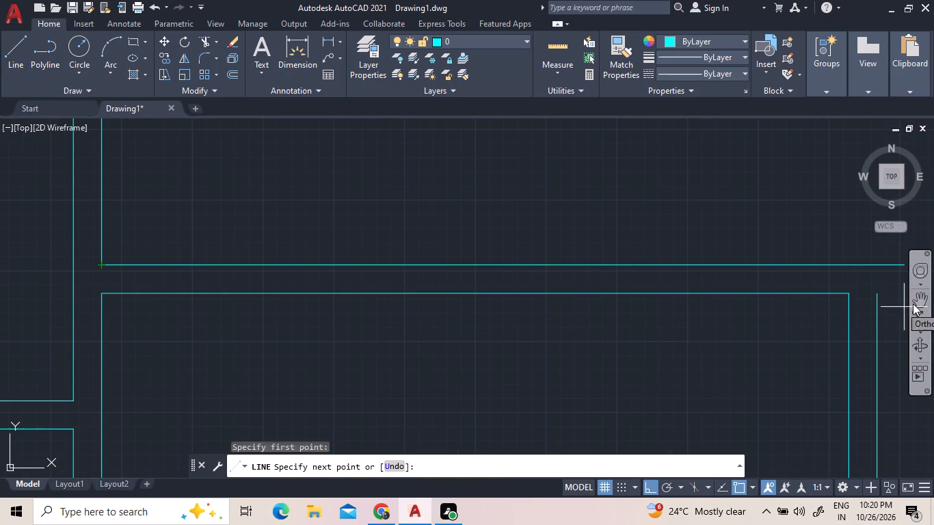
left_click(877, 266)
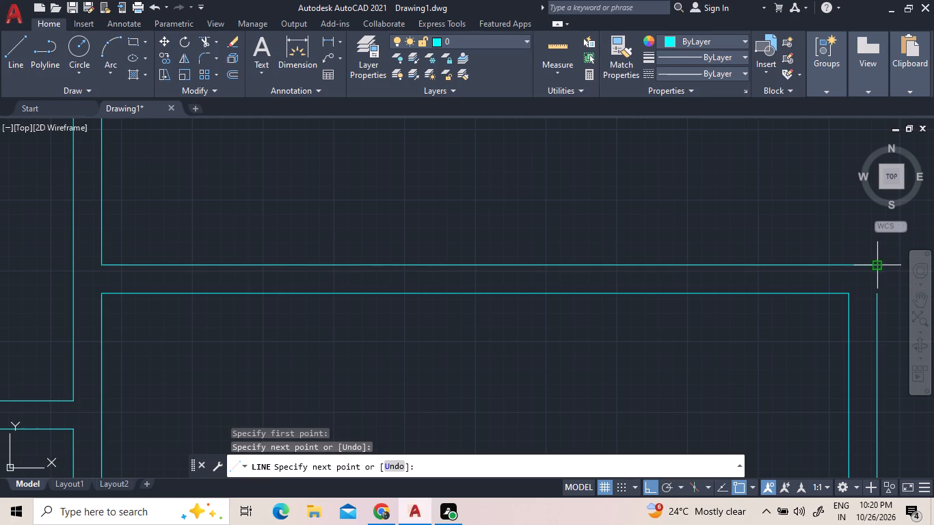
scroll(887, 320, "up", 4)
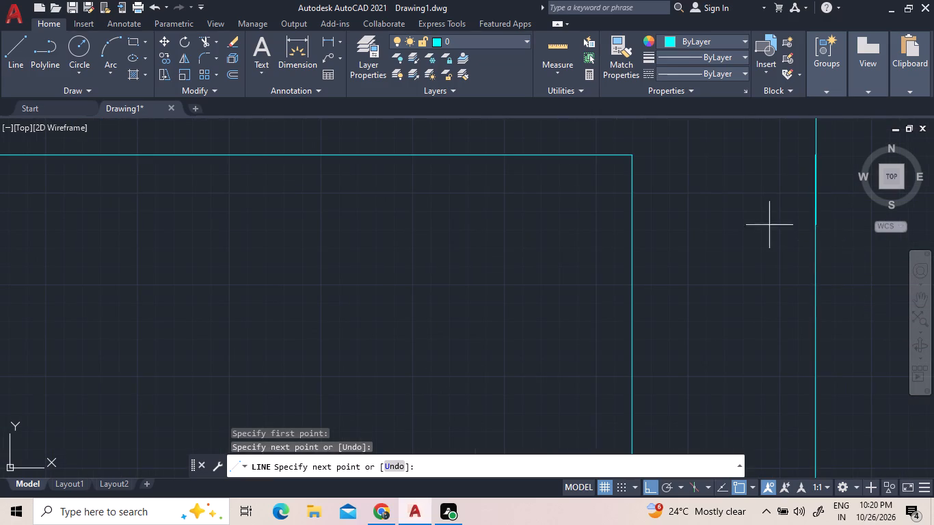
right_click(749, 186)
left_click(763, 196)
Join the two collinear inner line segments of the right outer wall across the removed partition.
scroll(715, 265, "down", 3)
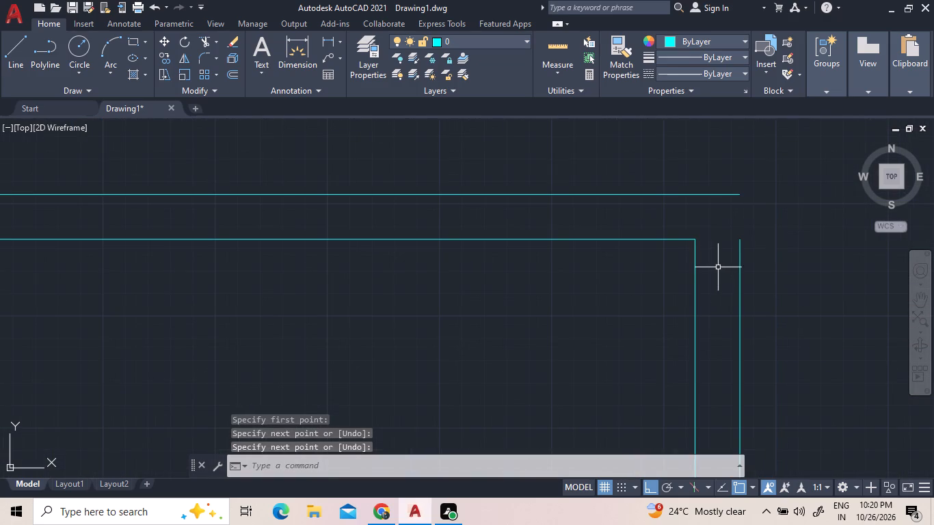
scroll(796, 209, "down", 3)
middle_click_drag(809, 221, 473, 234)
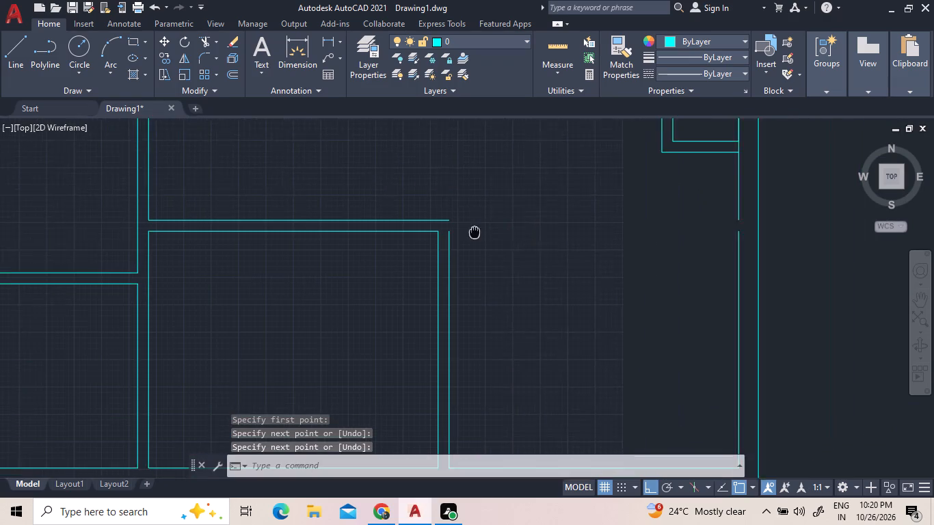
middle_click_drag(473, 234, 472, 235)
left_click(740, 247)
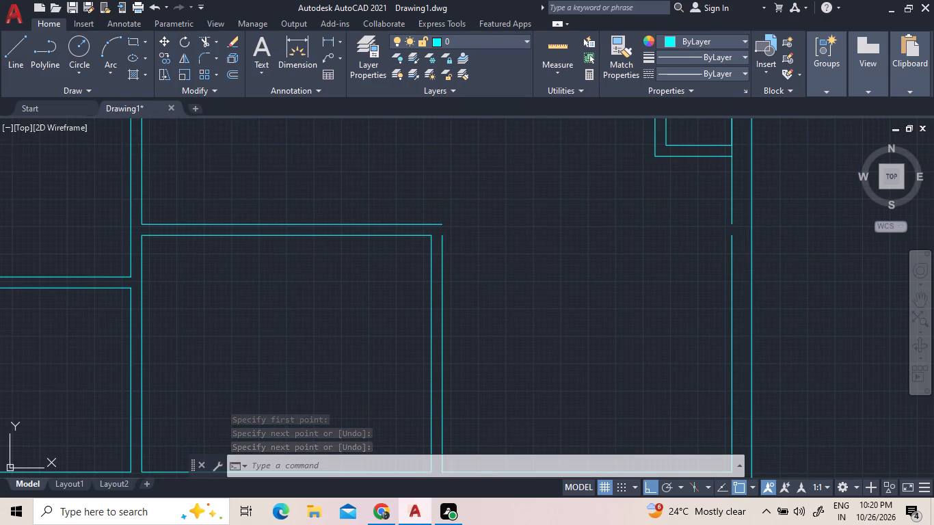
left_click(719, 189)
type("j")
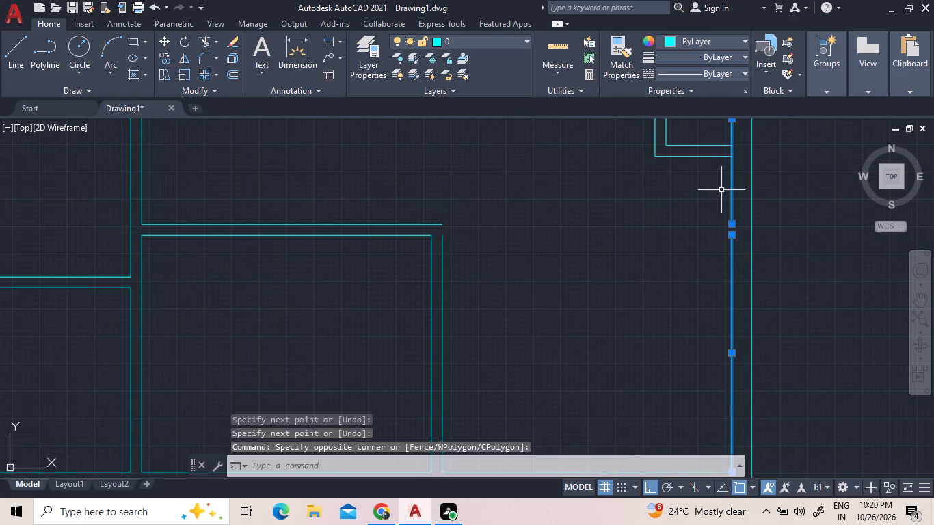
key("space")
Trim away the wall line pieces crossing the enclosure's wall ends at the right outer wall and at the partition above.
scroll(721, 206, "down", 3)
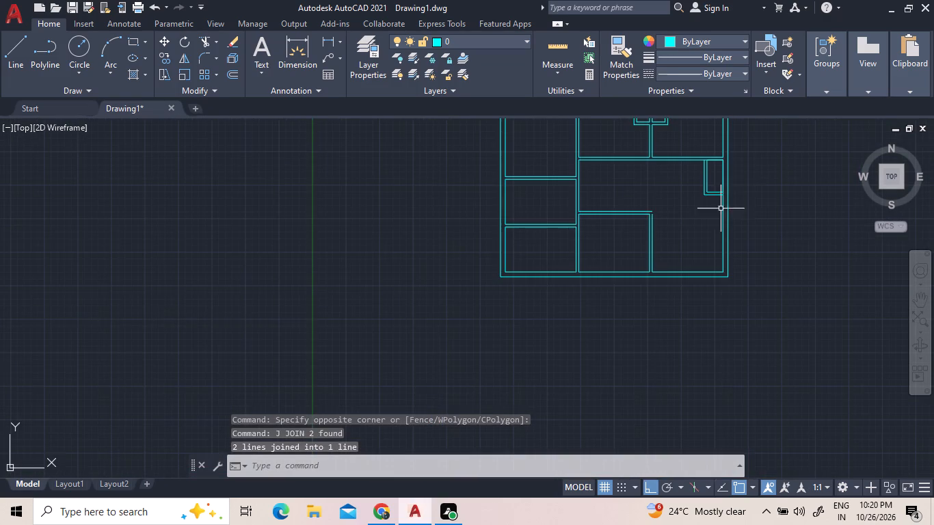
scroll(714, 174, "up", 4)
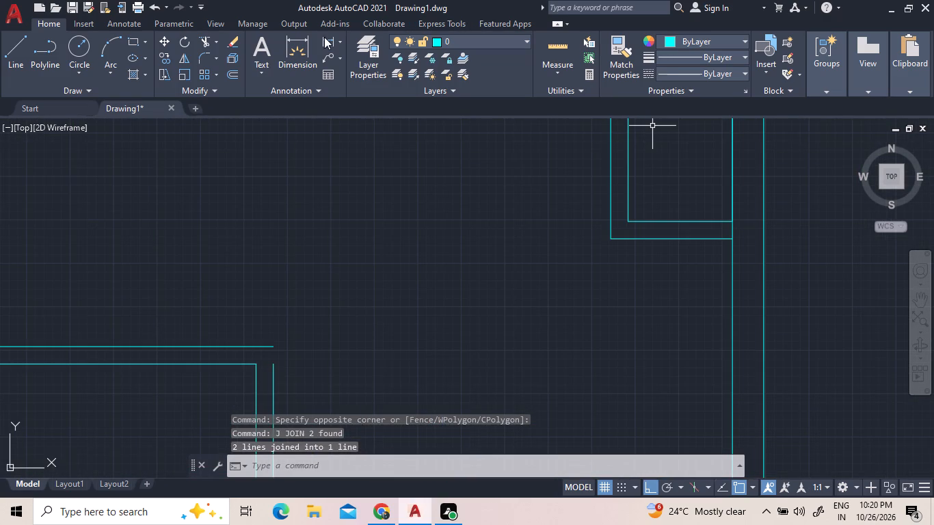
left_click(196, 38)
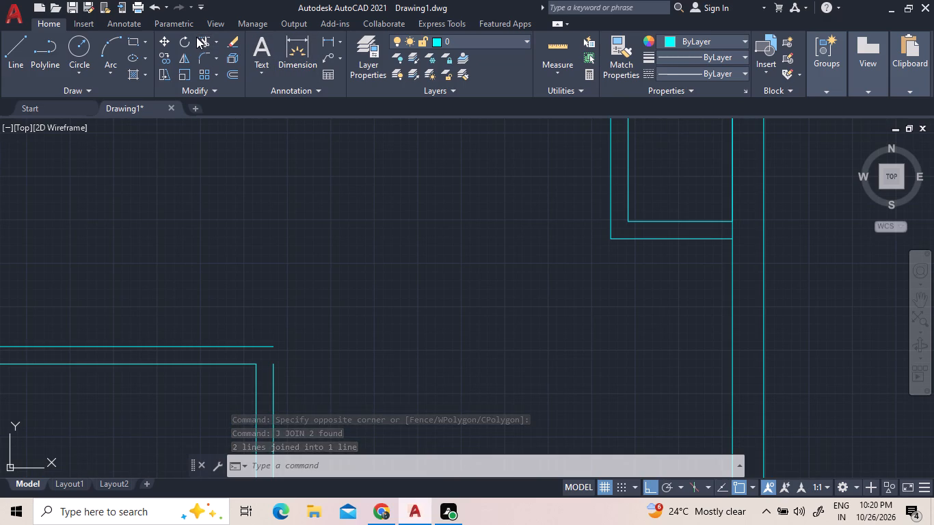
left_click(209, 37)
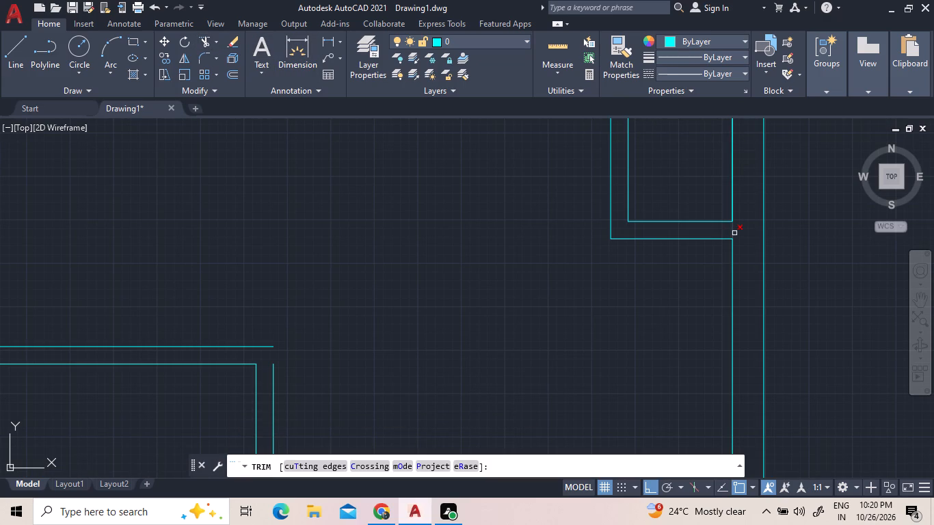
left_click(733, 231)
scroll(694, 180, "down", 3)
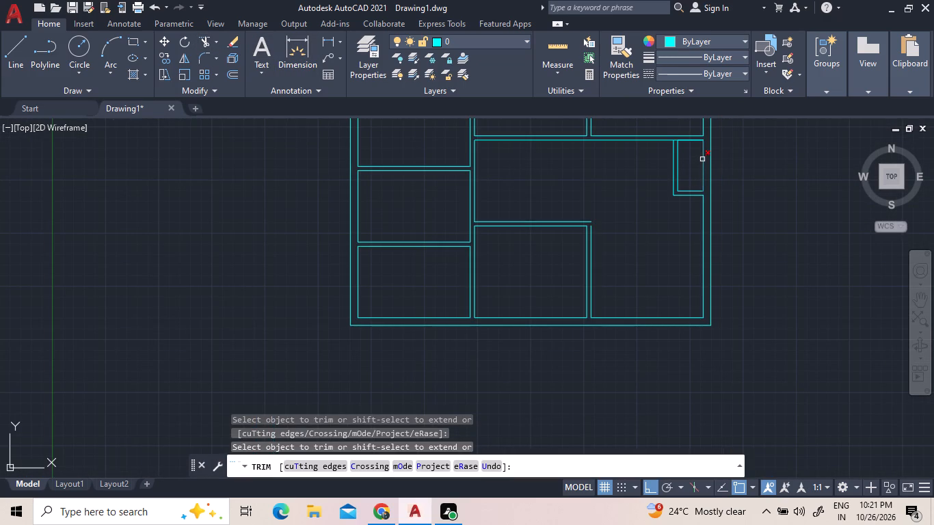
left_click(702, 159)
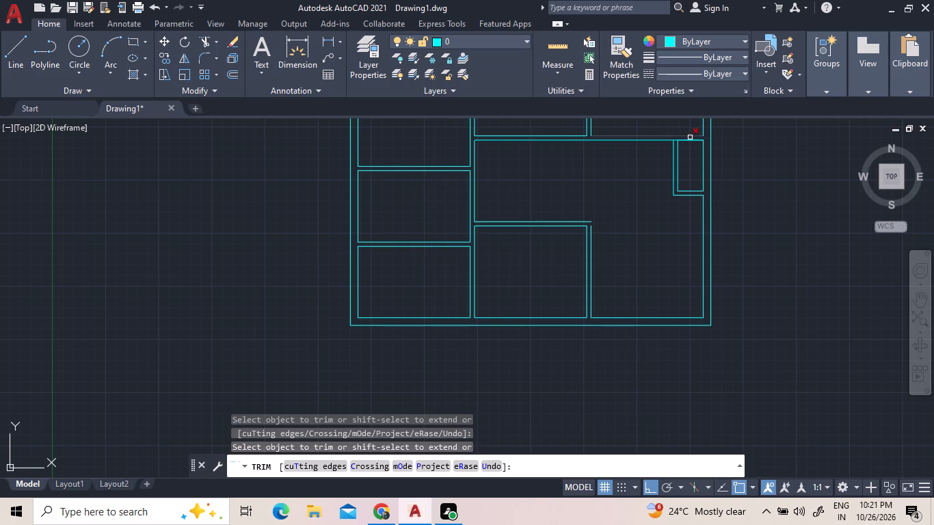
left_click(690, 142)
scroll(678, 137, "up", 4)
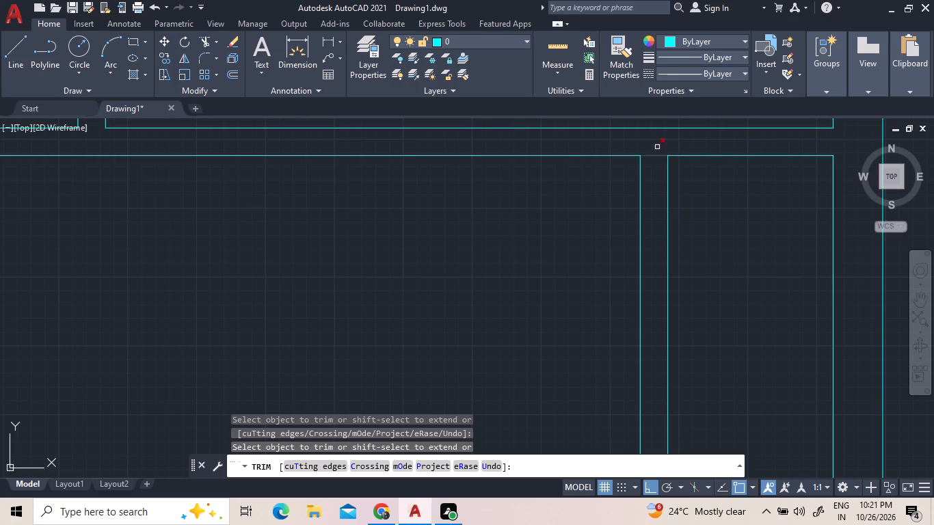
left_click(656, 157)
scroll(655, 158, "down", 4)
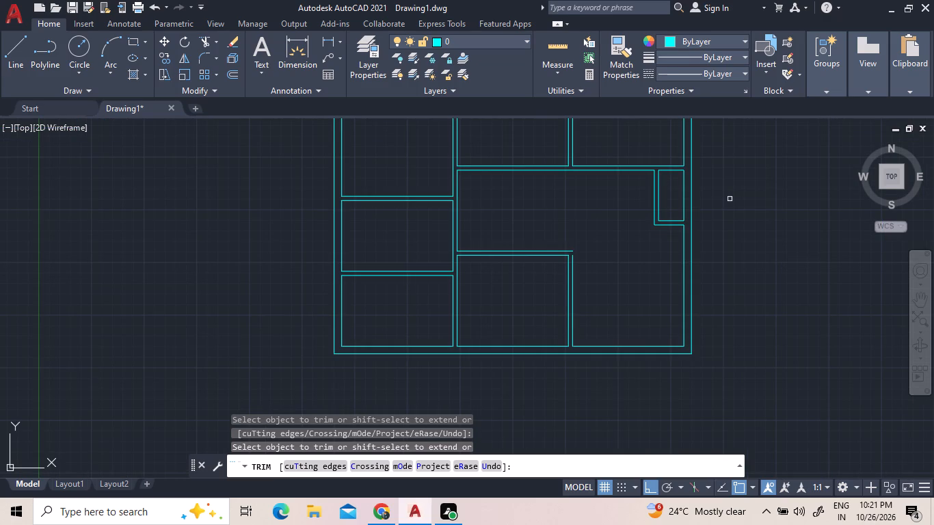
right_click(734, 193)
left_click(745, 201)
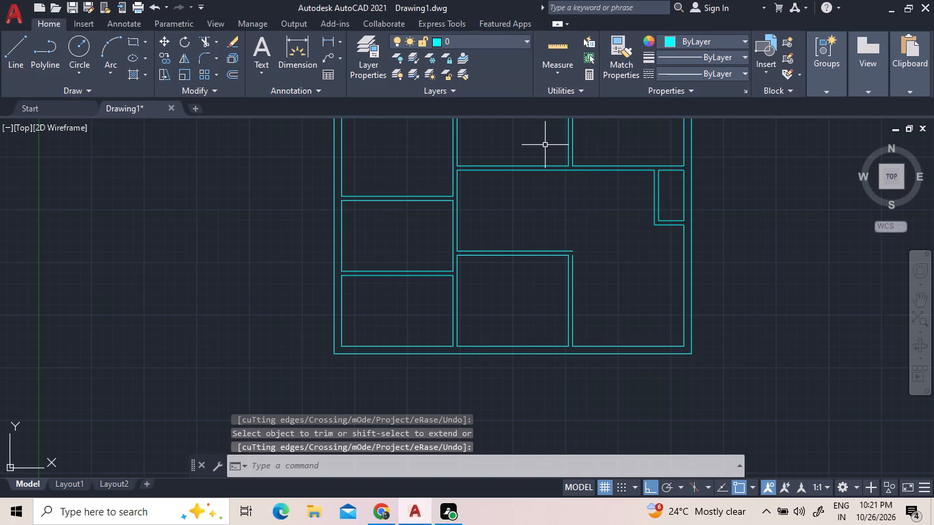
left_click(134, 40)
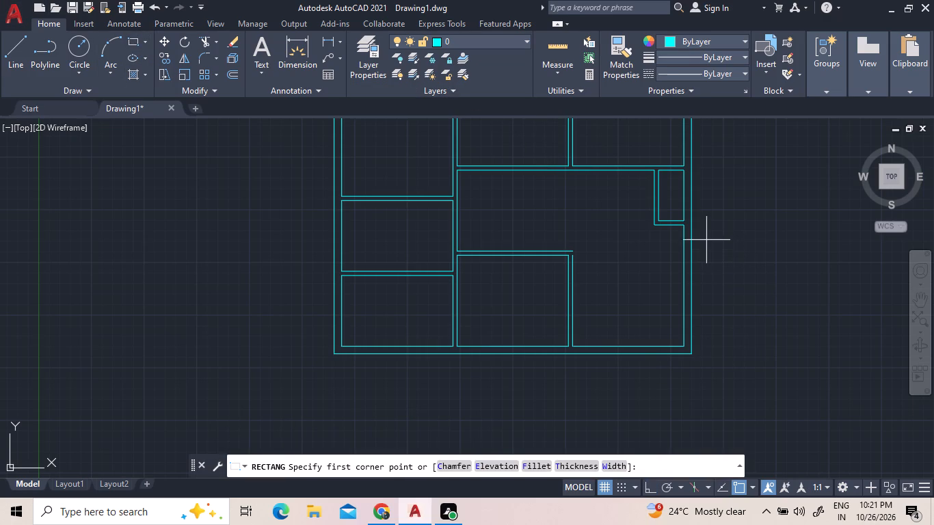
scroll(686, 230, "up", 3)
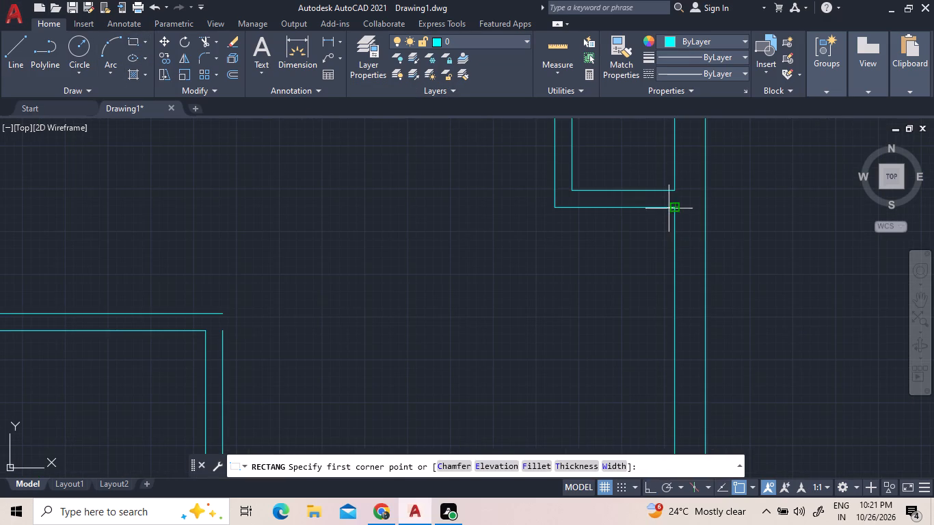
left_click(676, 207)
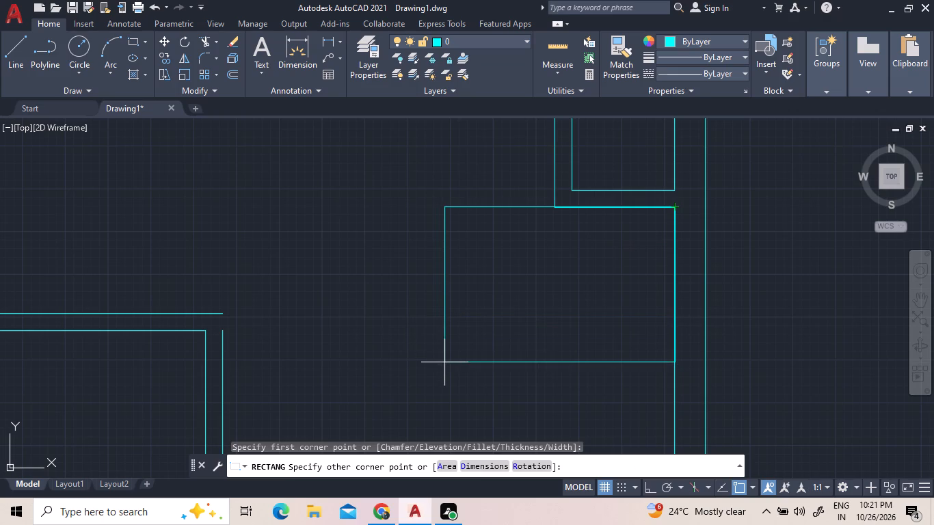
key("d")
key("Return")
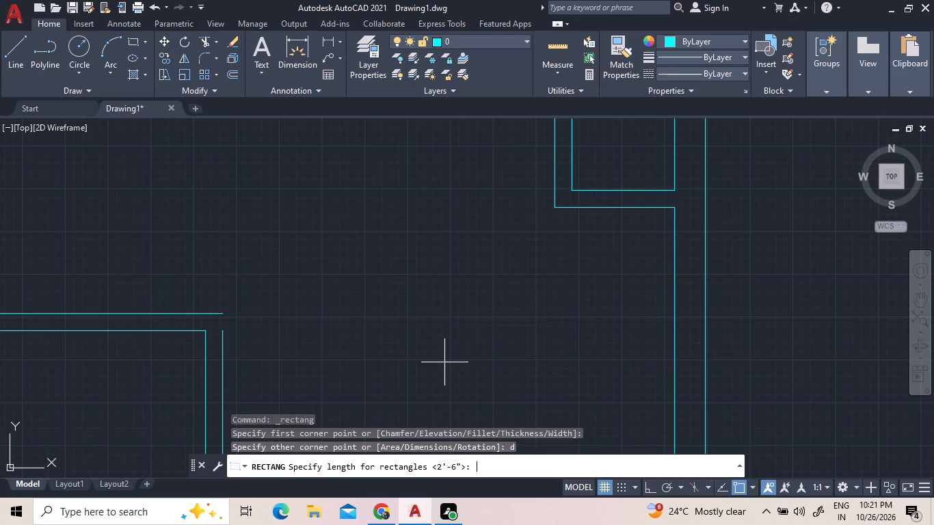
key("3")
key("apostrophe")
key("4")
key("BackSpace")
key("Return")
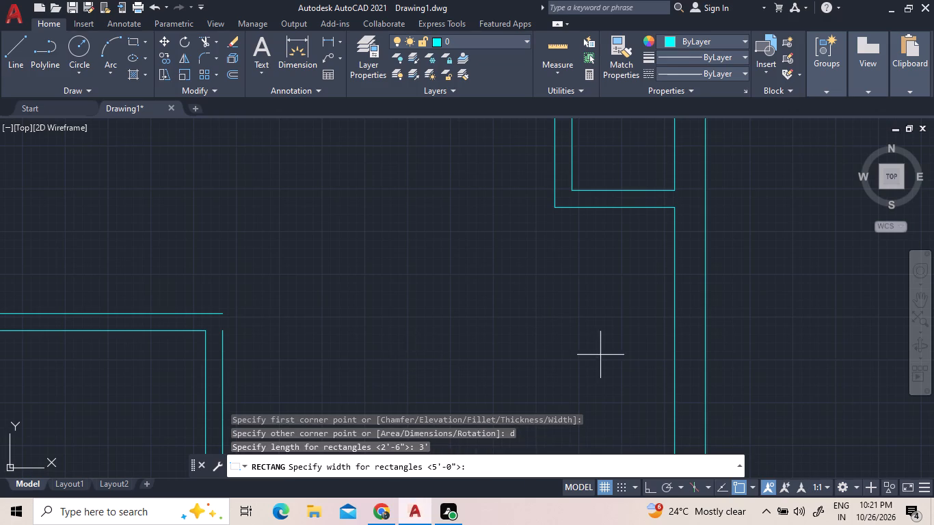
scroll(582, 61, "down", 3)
Quick-measure the wall lengths and clear spans of the opened-up middle and lower right room.
left_click(564, 57)
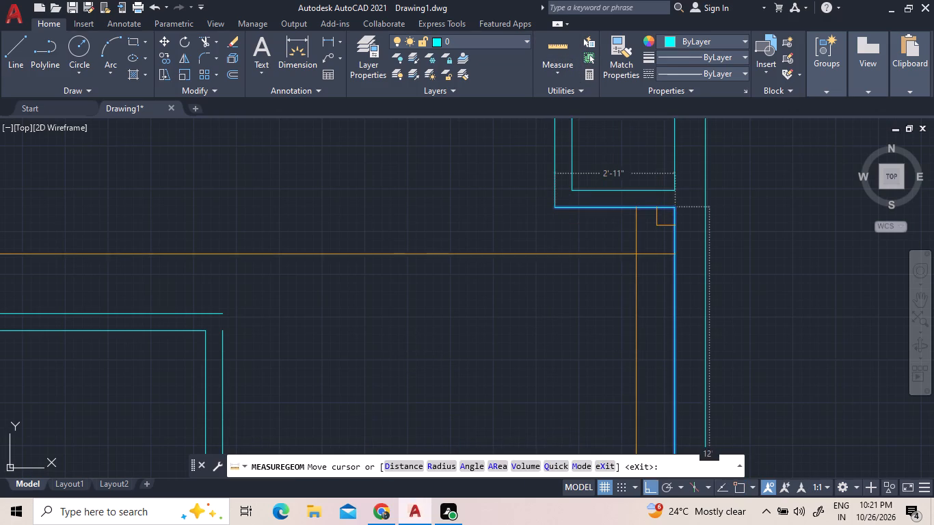
scroll(633, 237, "down", 3)
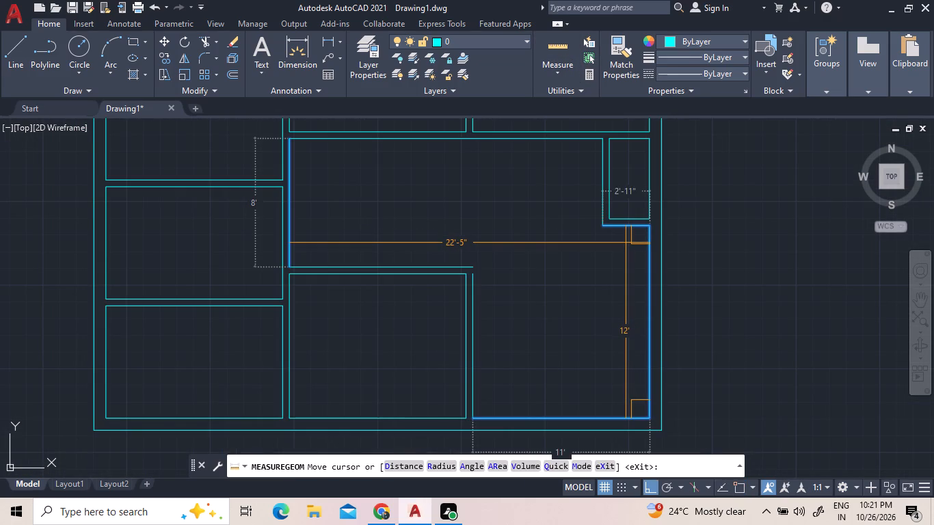
scroll(626, 243, "up", 1)
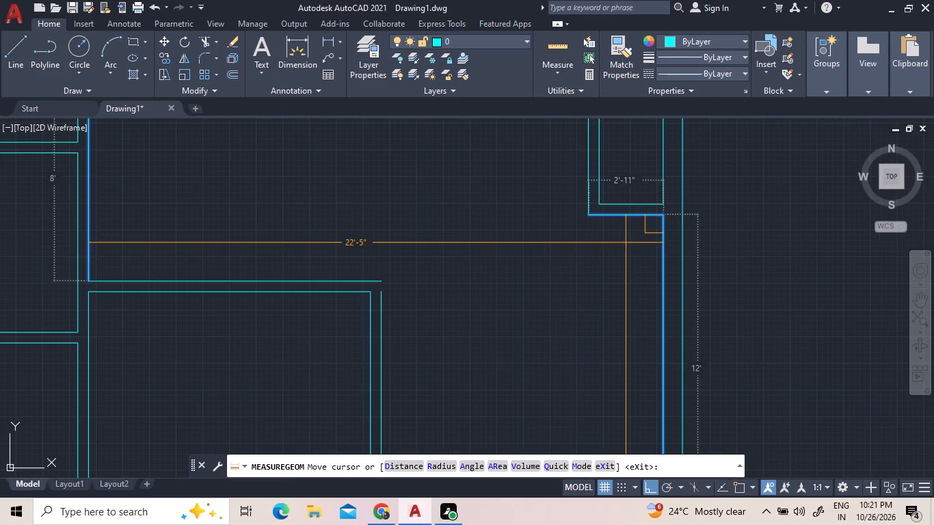
scroll(626, 243, "down", 1)
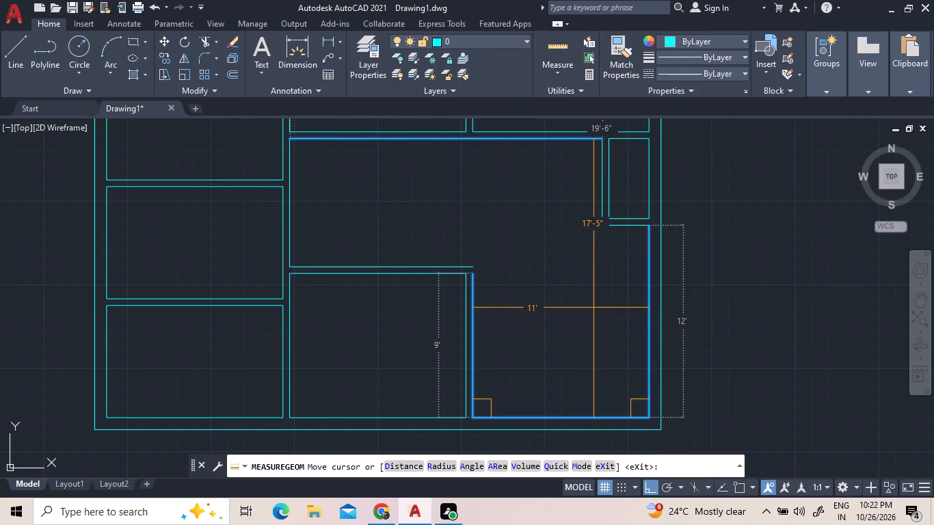
Offset the right outer wall's inner line below the enclosure by 3' into the lower right room.
left_click(236, 70)
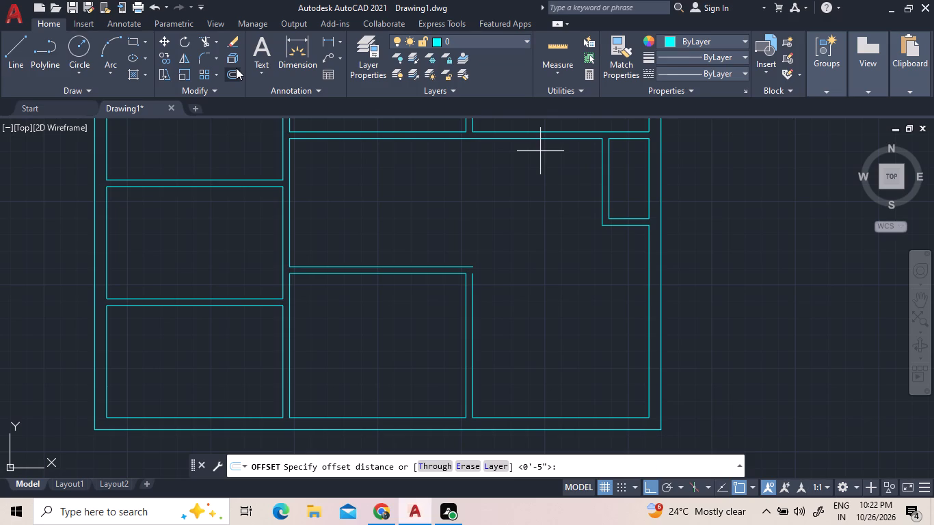
type("3'")
key("Return")
left_click(650, 266)
left_click(605, 266)
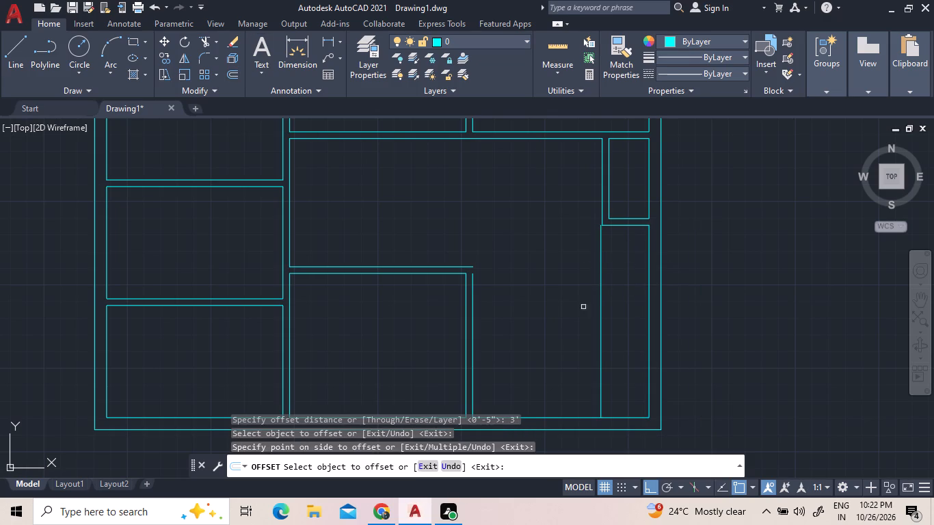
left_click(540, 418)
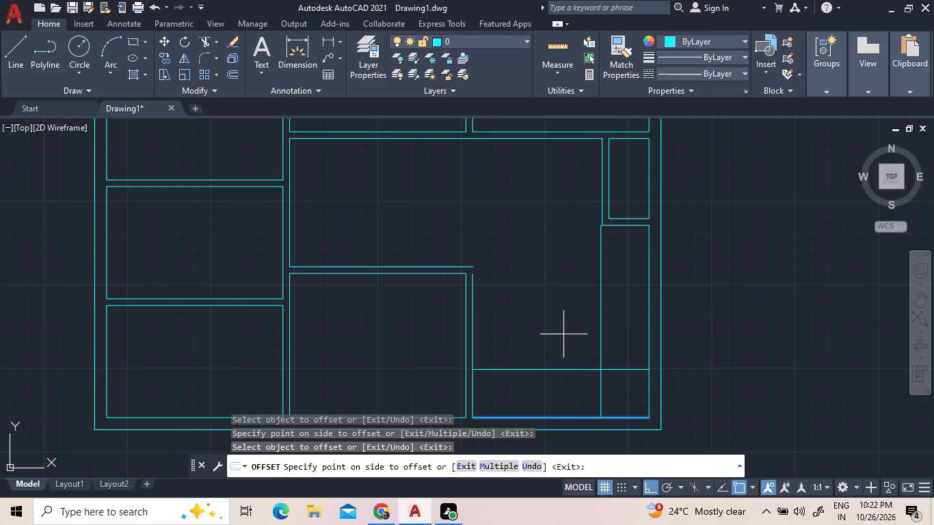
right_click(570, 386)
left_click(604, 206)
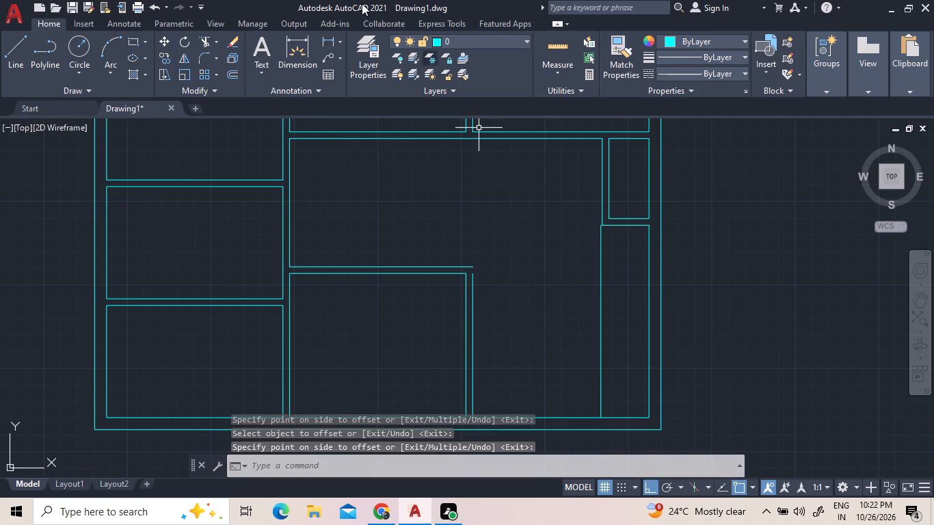
Offset the lower right room's bottom inner wall line 2' upward into the room.
left_click(227, 72)
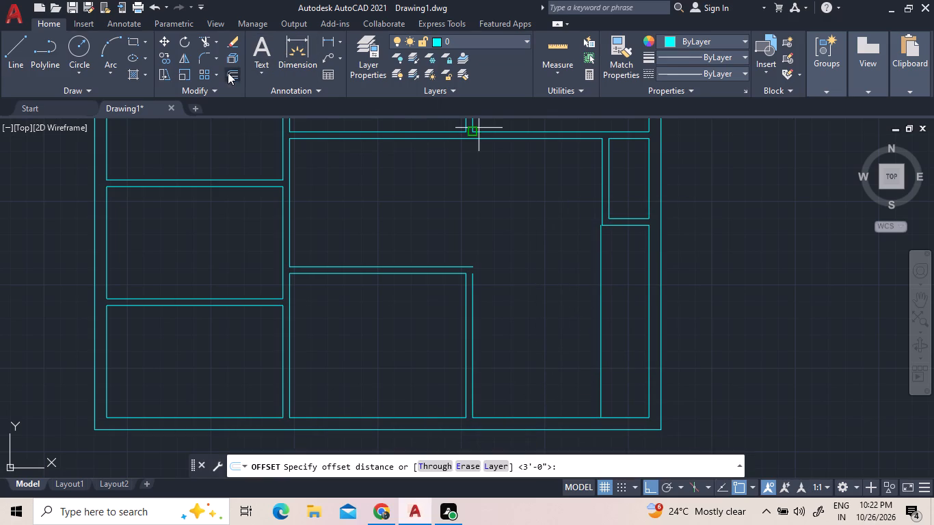
type("2'")
key("Return")
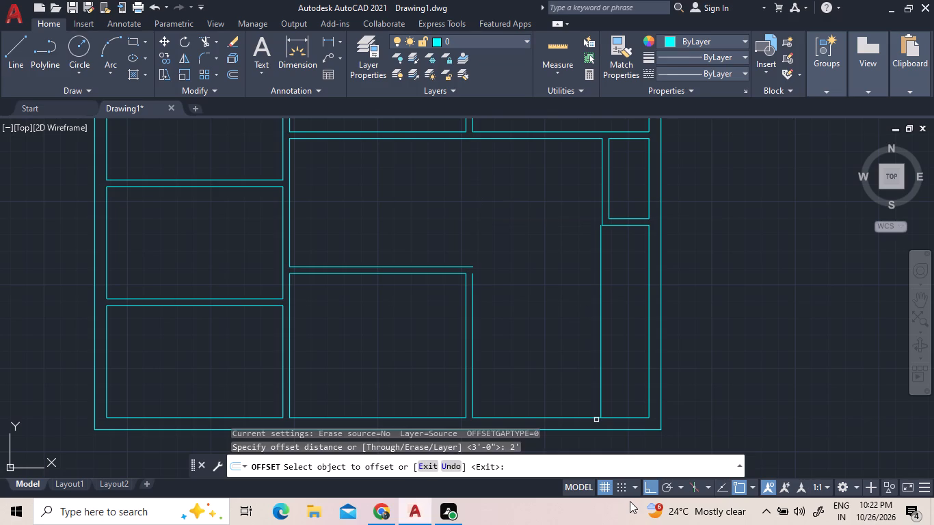
left_click(566, 416)
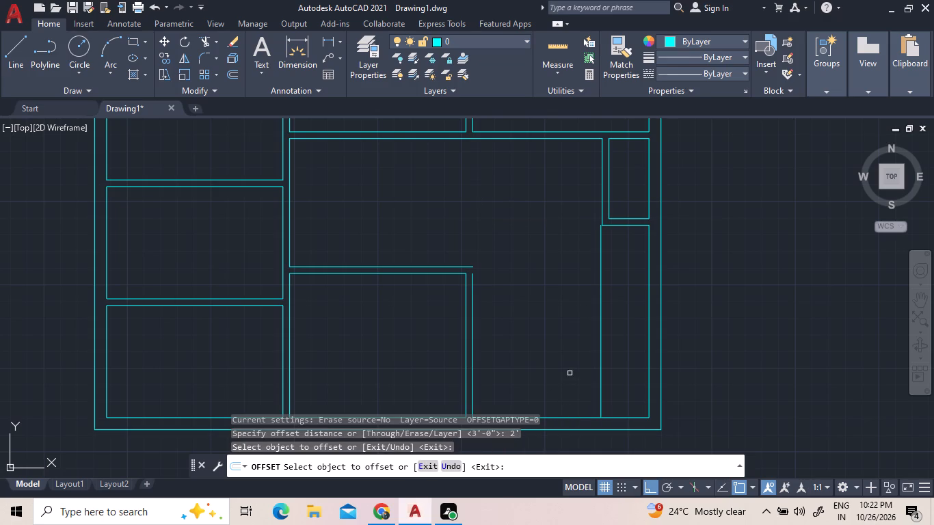
left_click(578, 417)
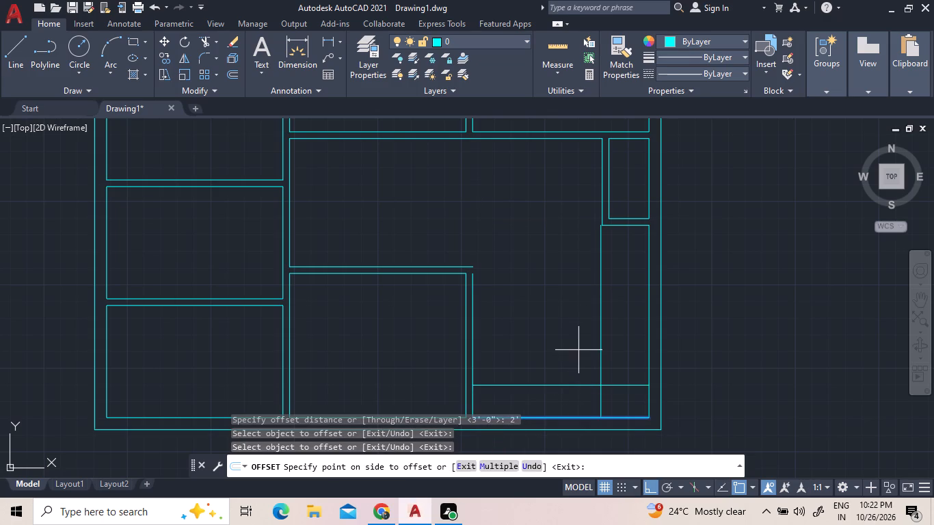
left_click(578, 350)
right_click(581, 330)
left_click(585, 336)
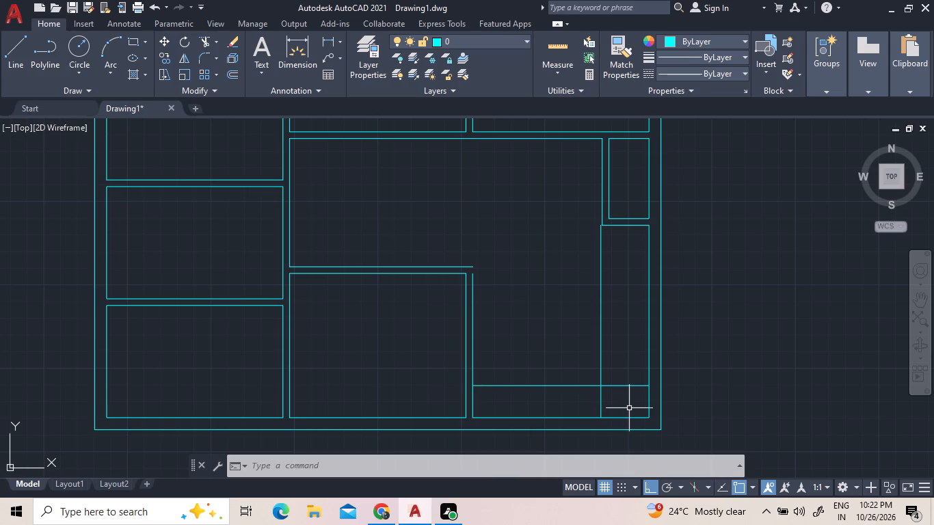
Offset the wall line below the right-hand enclosure 10" downward into the 3' strip along the right outer wall.
scroll(635, 412, "up", 1)
scroll(635, 412, "down", 1)
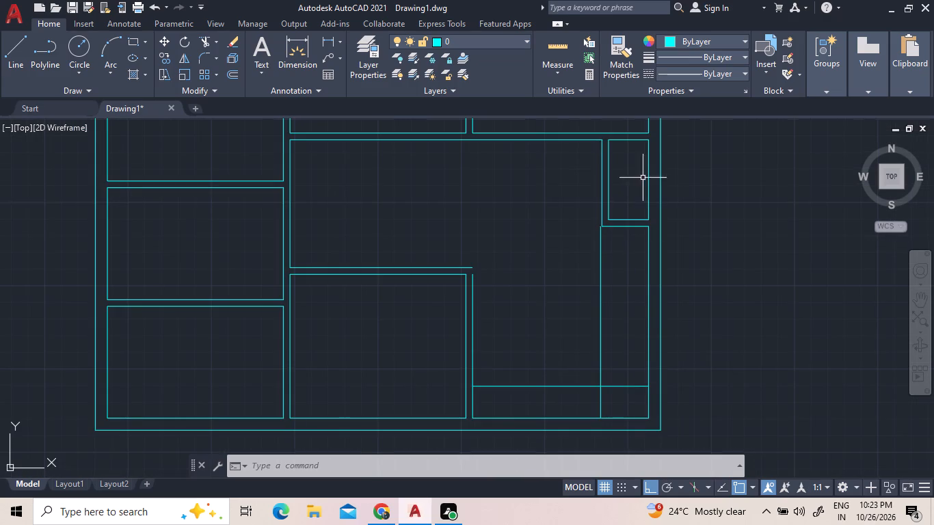
scroll(643, 178, "up", 1)
scroll(637, 191, "down", 1)
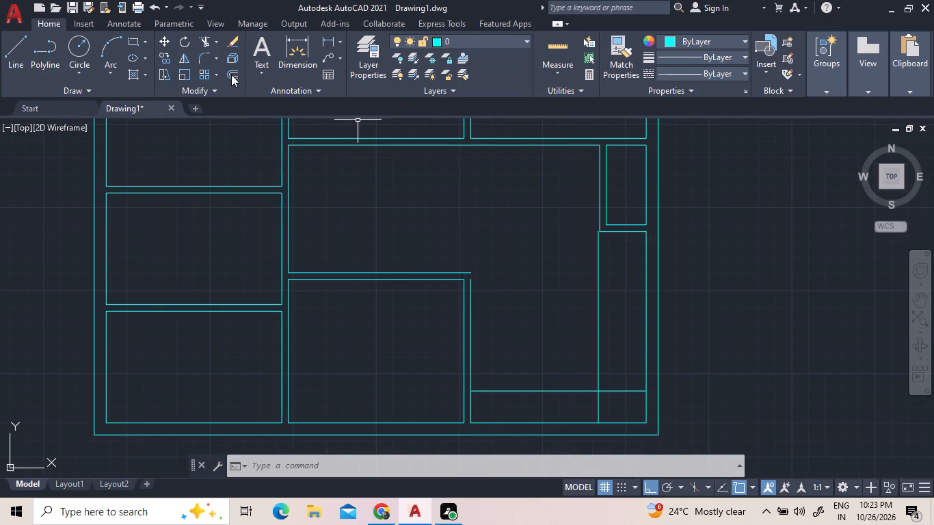
left_click(231, 68)
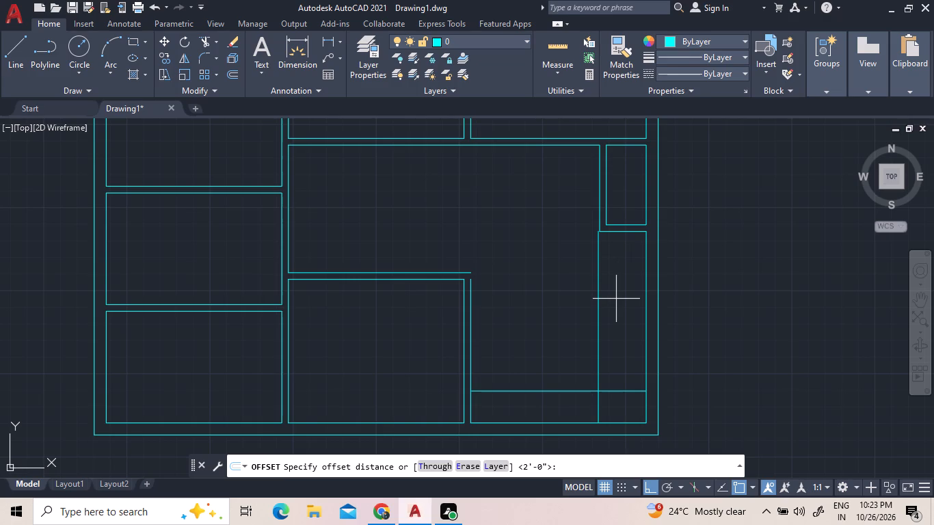
type("10\"")
key("Return")
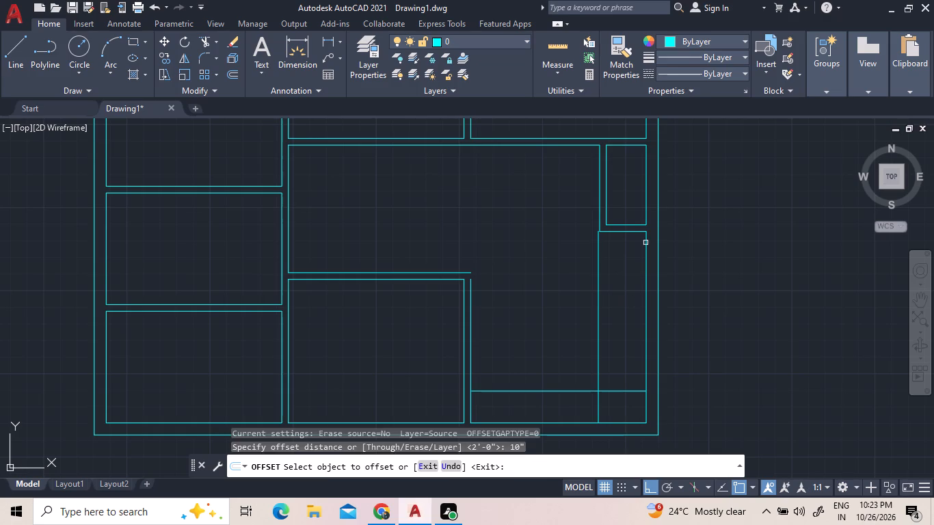
left_click(630, 232)
left_click(631, 267)
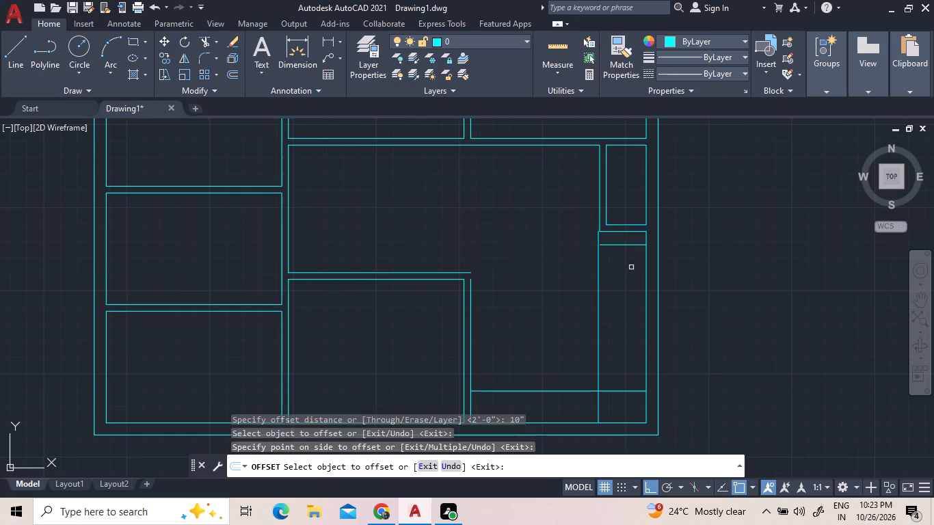
Offset the new stair tread line repeatedly downward at 10" spacing with the Multiple option, adding eight more tread lines.
left_click(626, 247)
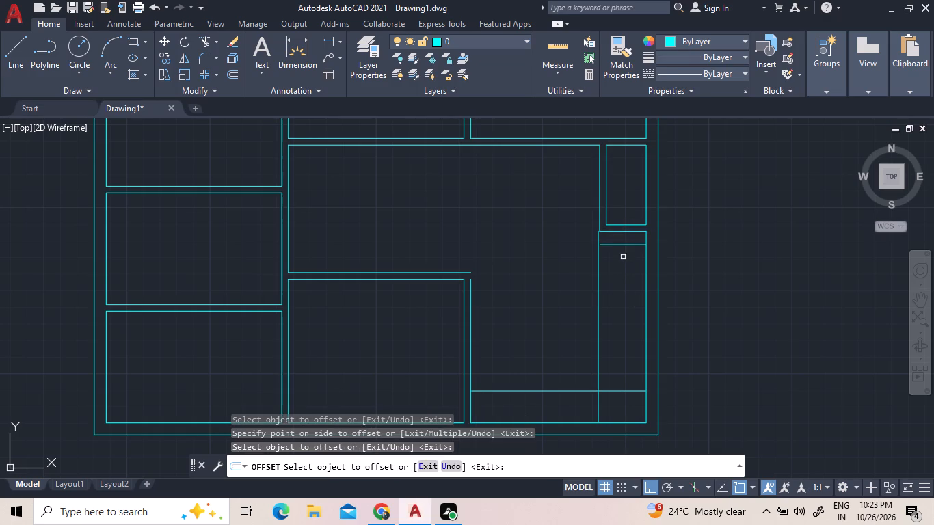
left_click(624, 246)
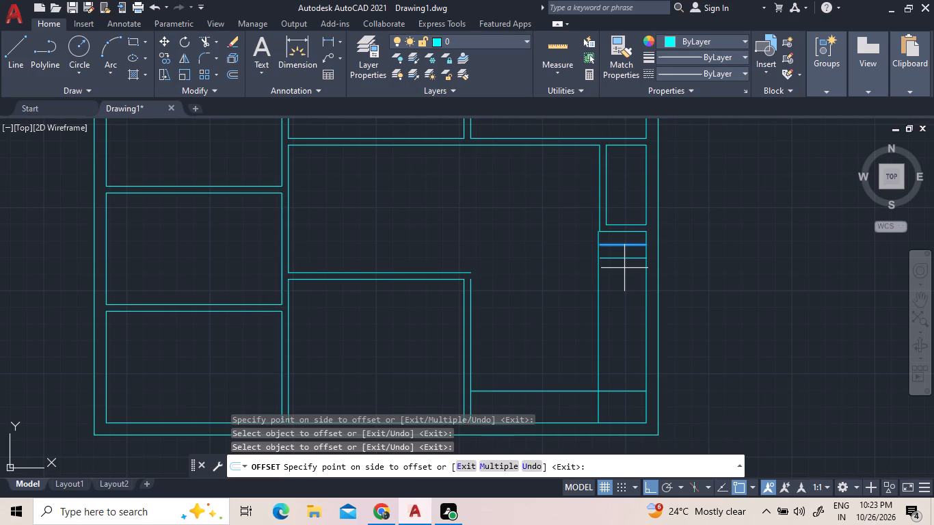
key("m")
key("Return")
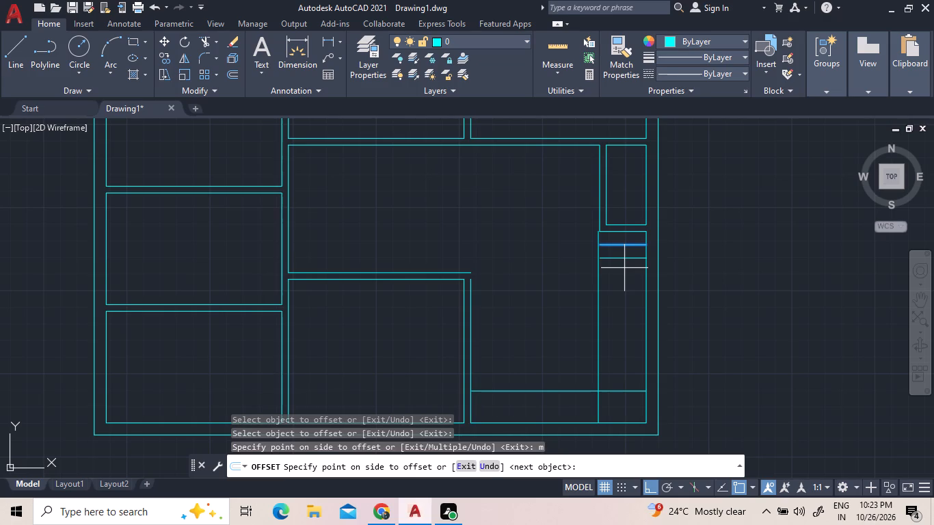
left_click(633, 282)
left_click(633, 283)
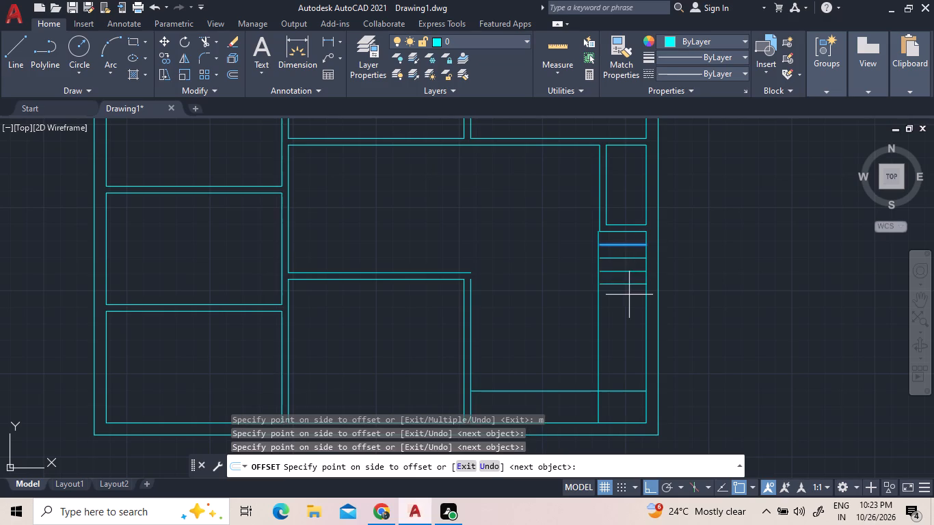
left_click(629, 295)
left_click(629, 297)
left_click(629, 297)
left_click(630, 299)
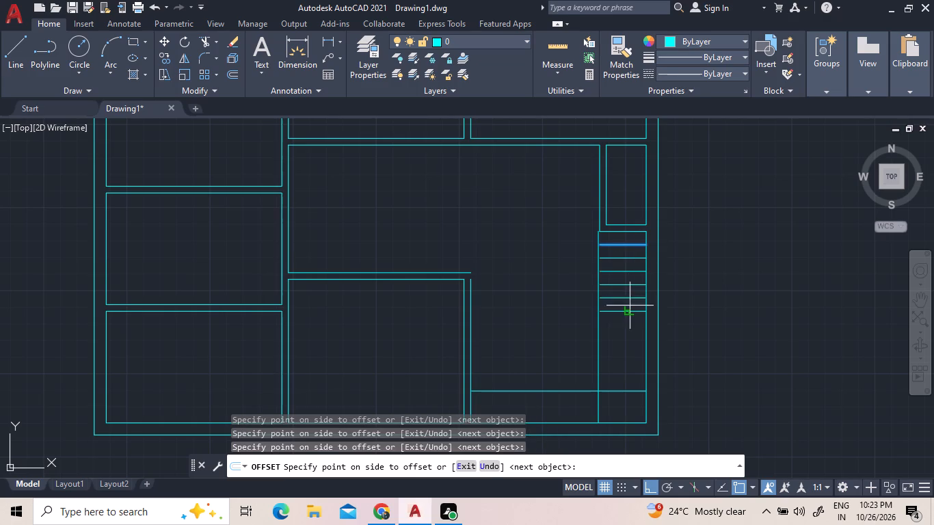
left_click(629, 308)
left_click(629, 308)
left_click(617, 355)
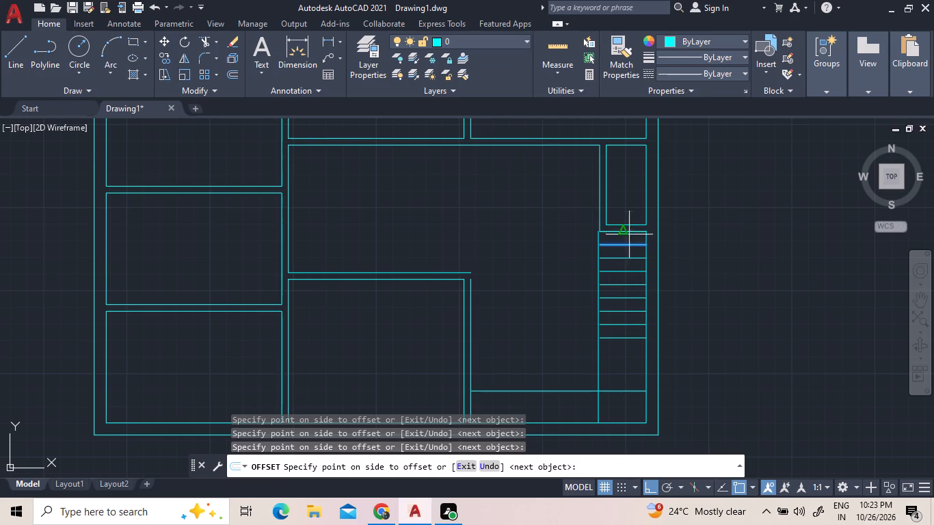
left_click(632, 372)
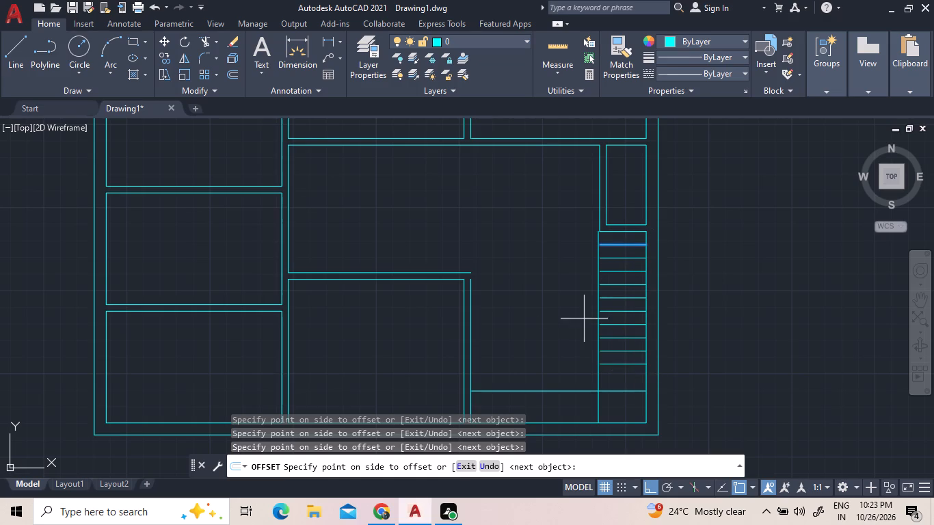
right_click(533, 350)
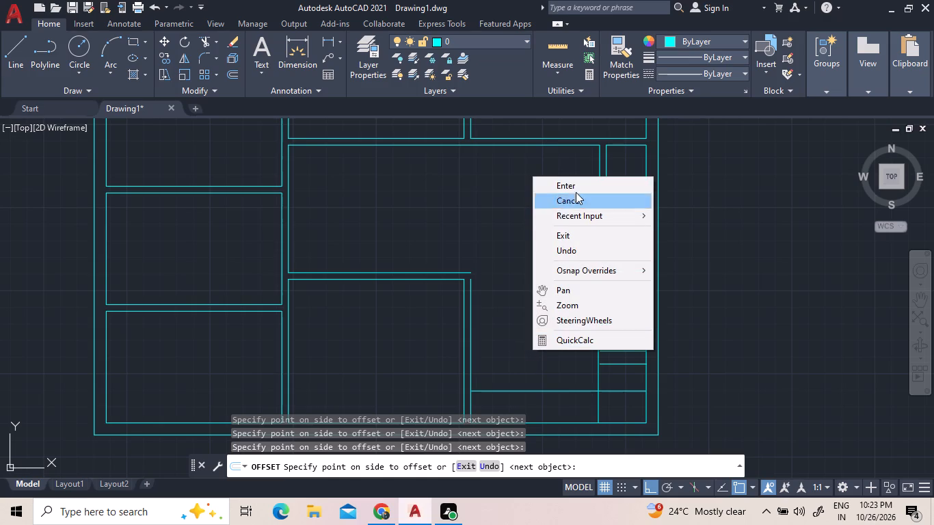
left_click(574, 180)
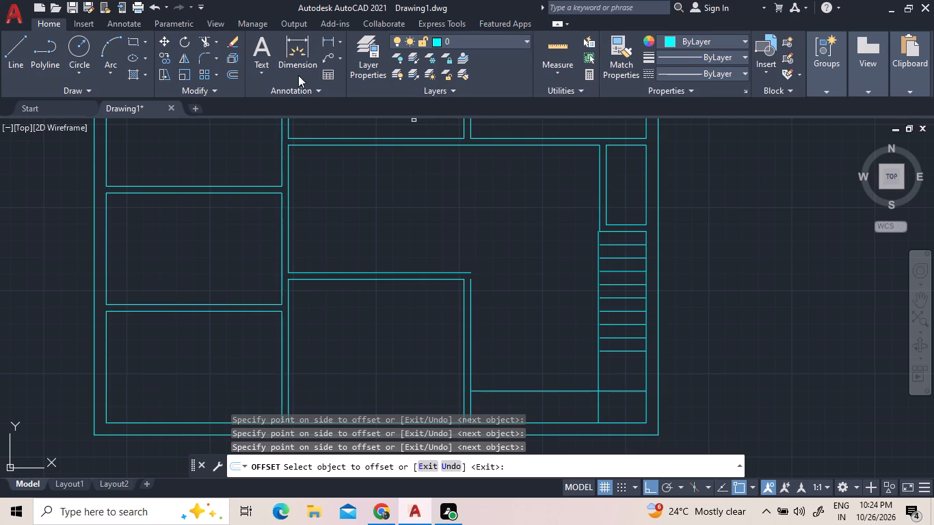
Quick-measure the stair strip's width and the clear spaces between the last tread line and the bottom wall.
left_click(560, 47)
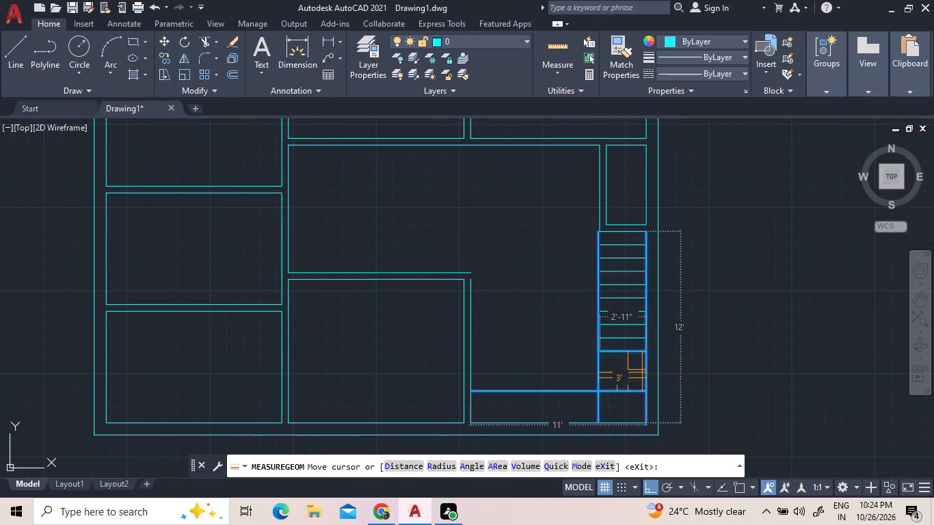
scroll(637, 392, "up", 3)
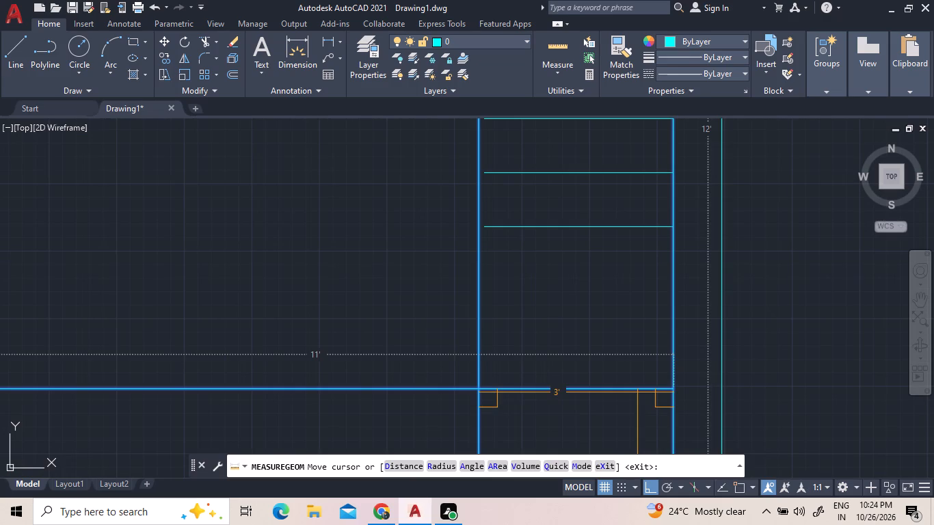
scroll(612, 349, "down", 3)
scroll(605, 382, "up", 3)
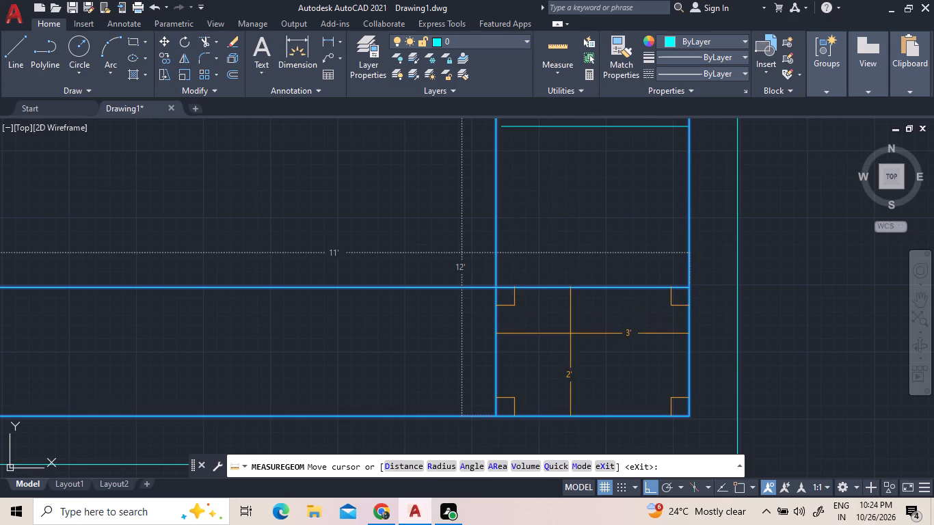
scroll(570, 335, "down", 2)
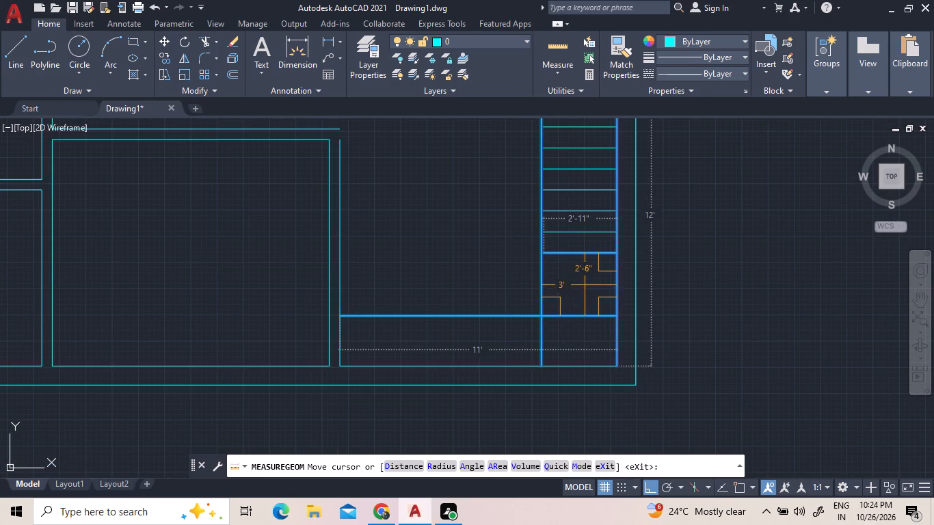
right_click(577, 286)
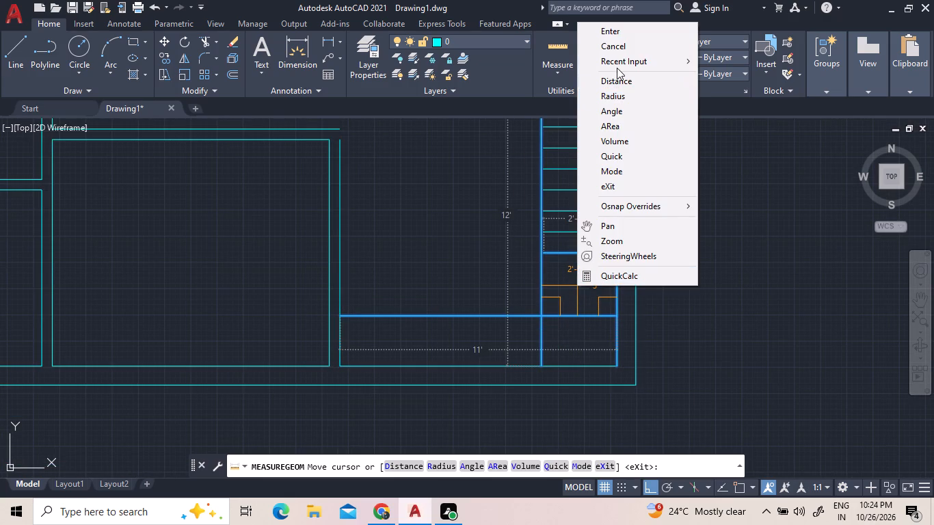
left_click(617, 30)
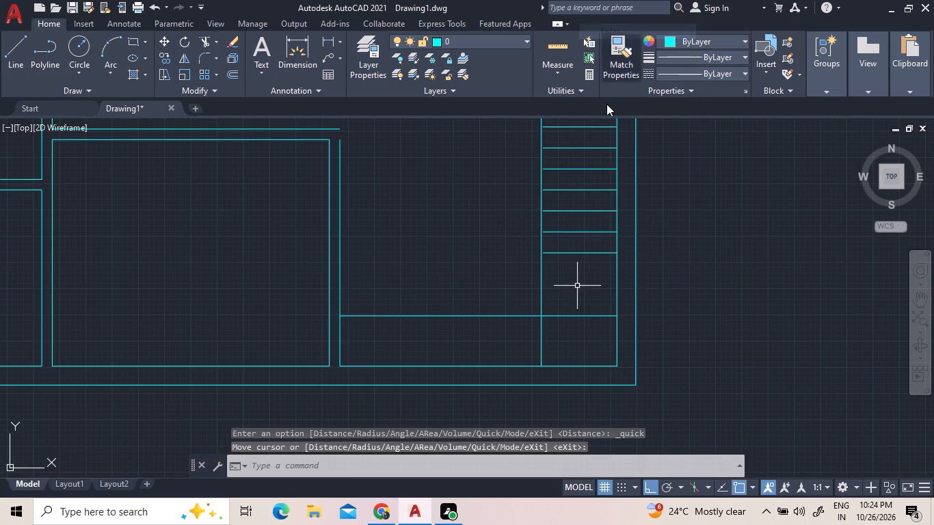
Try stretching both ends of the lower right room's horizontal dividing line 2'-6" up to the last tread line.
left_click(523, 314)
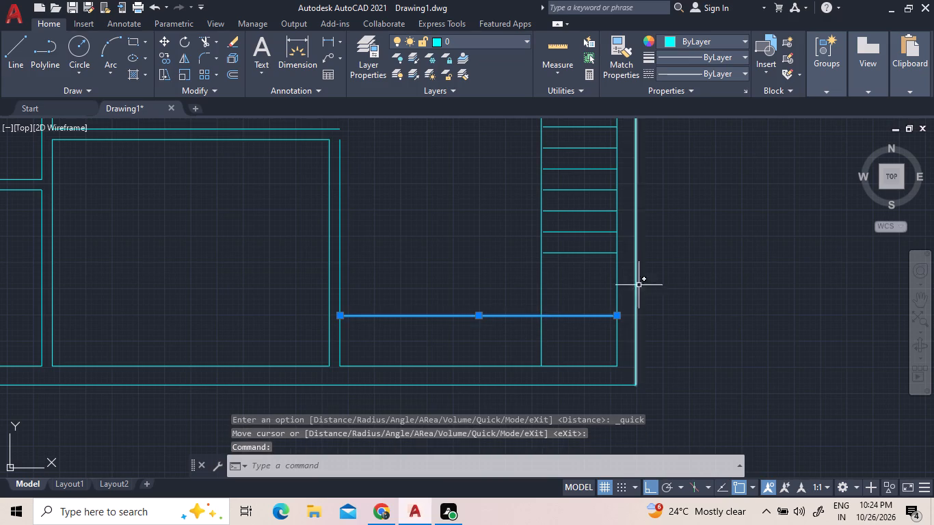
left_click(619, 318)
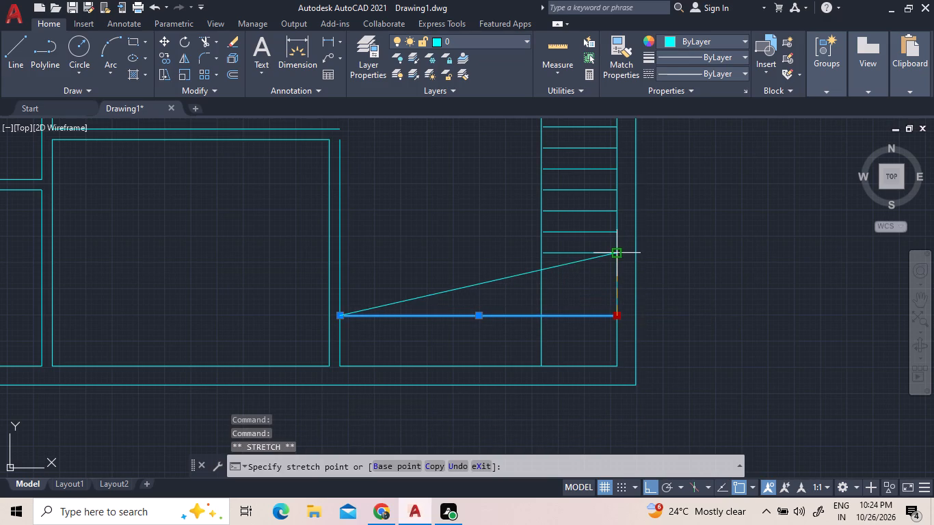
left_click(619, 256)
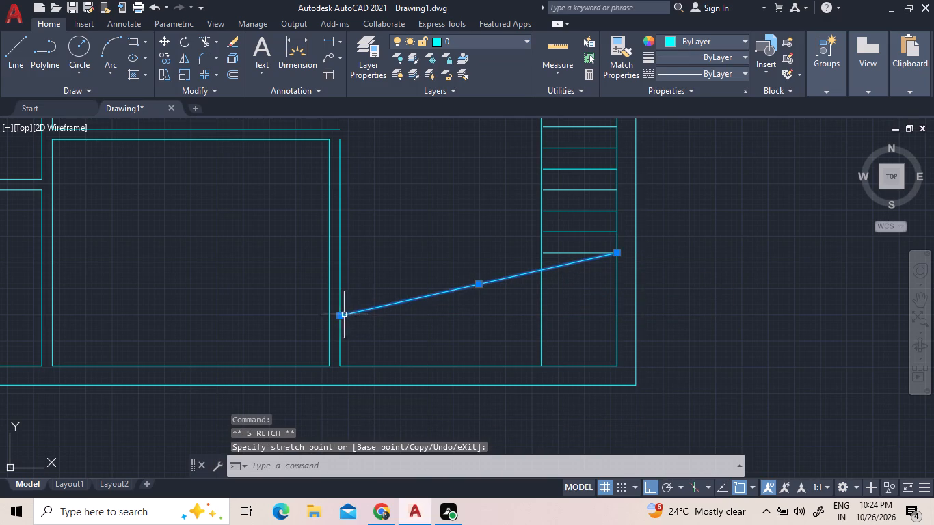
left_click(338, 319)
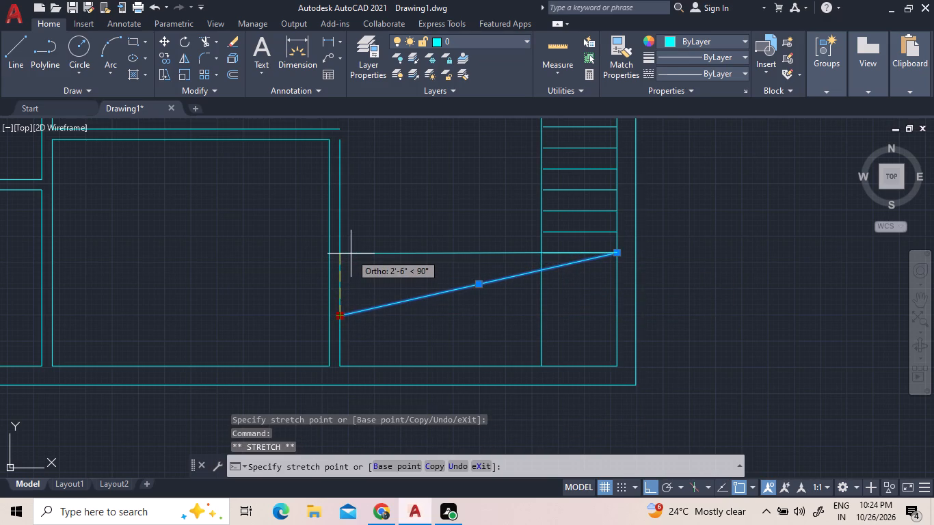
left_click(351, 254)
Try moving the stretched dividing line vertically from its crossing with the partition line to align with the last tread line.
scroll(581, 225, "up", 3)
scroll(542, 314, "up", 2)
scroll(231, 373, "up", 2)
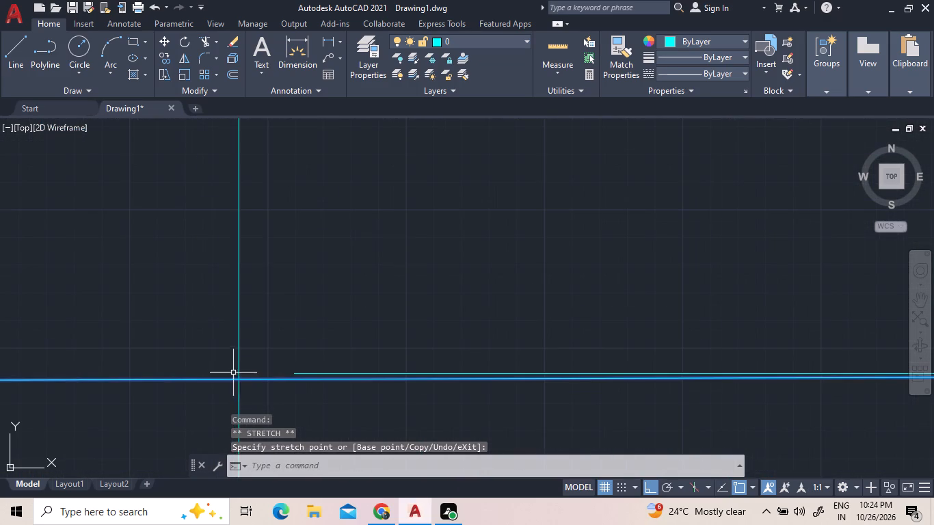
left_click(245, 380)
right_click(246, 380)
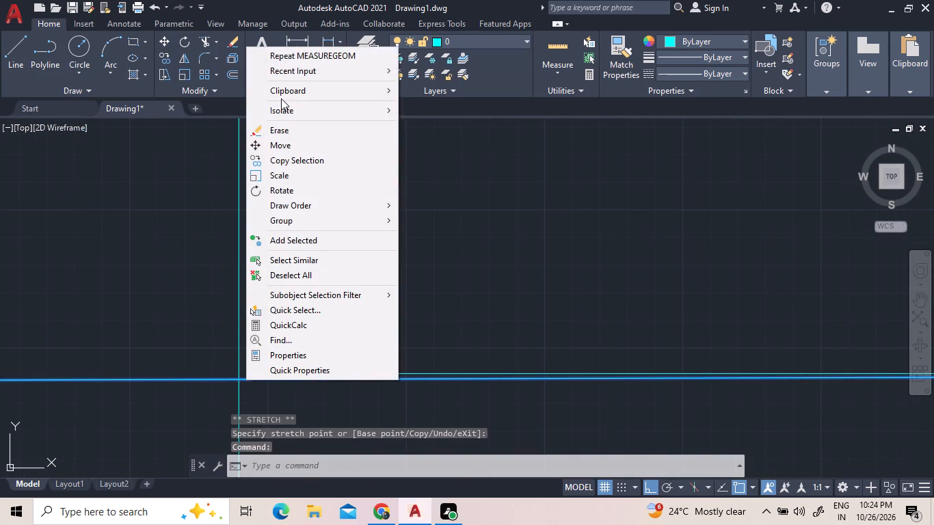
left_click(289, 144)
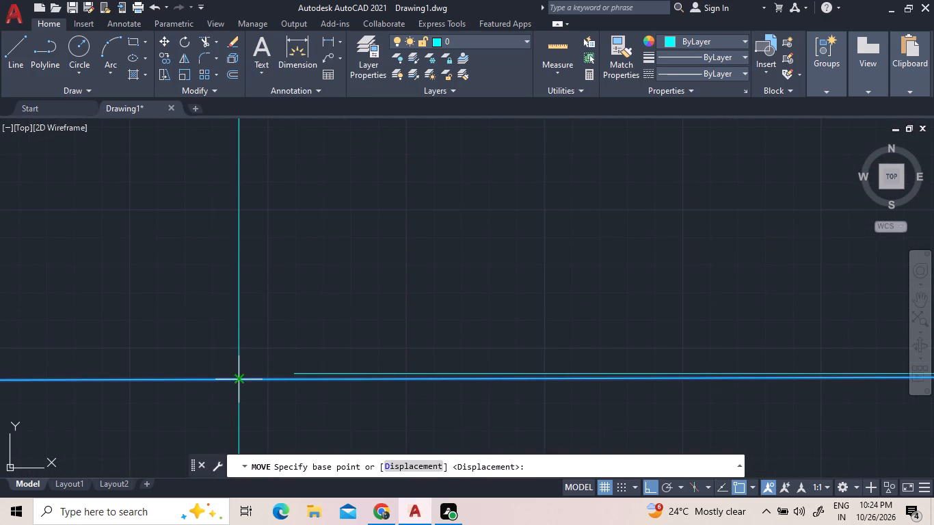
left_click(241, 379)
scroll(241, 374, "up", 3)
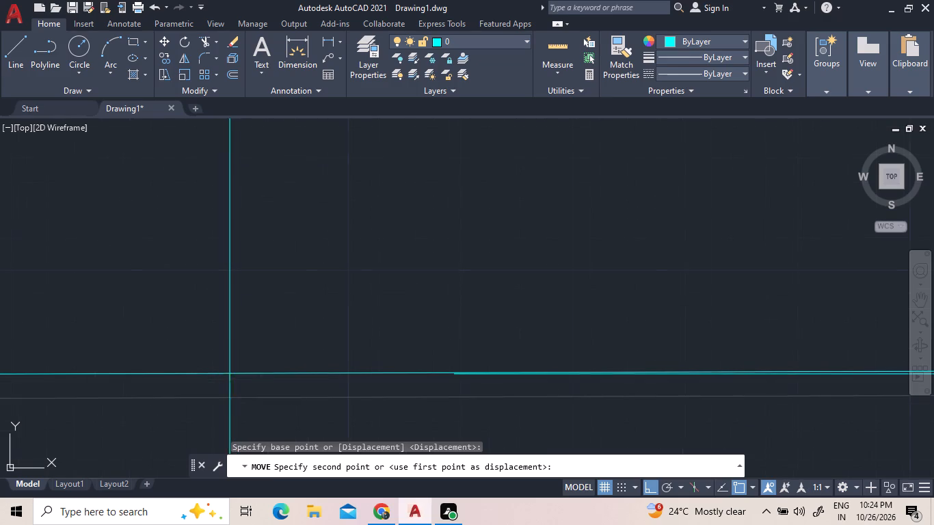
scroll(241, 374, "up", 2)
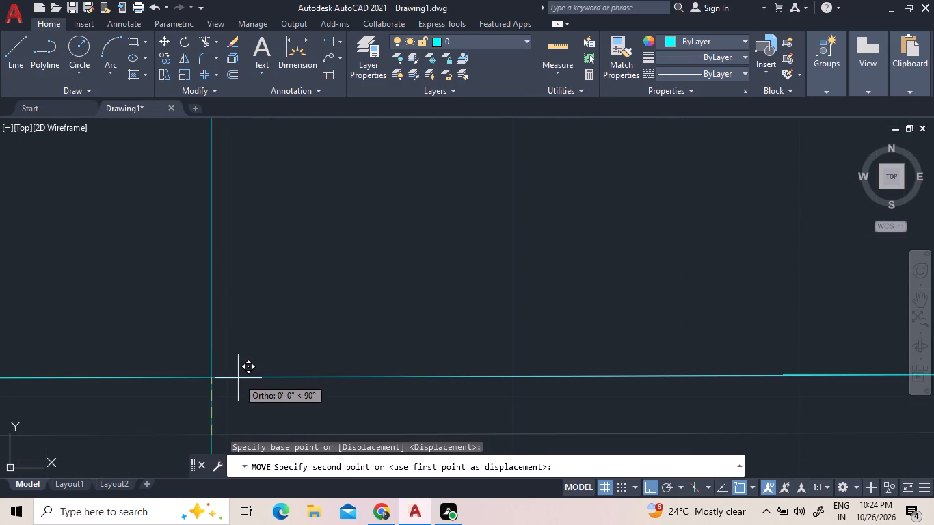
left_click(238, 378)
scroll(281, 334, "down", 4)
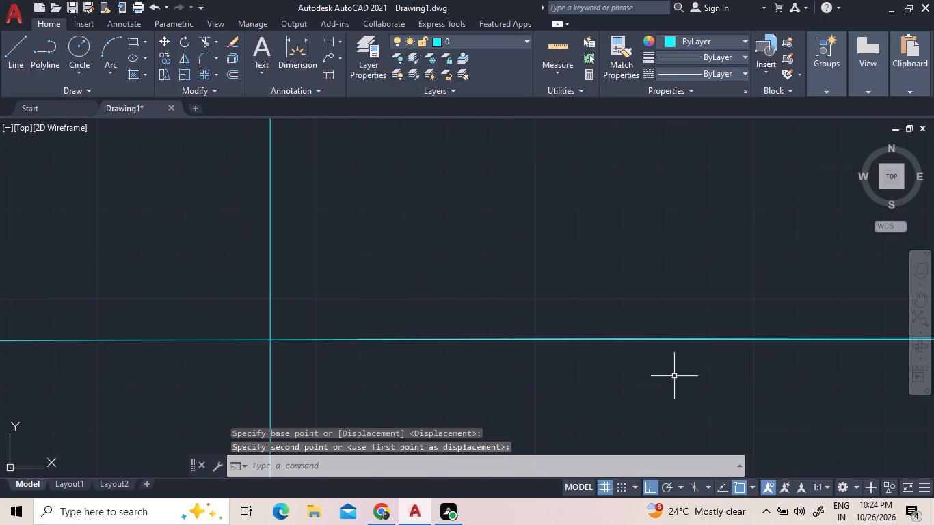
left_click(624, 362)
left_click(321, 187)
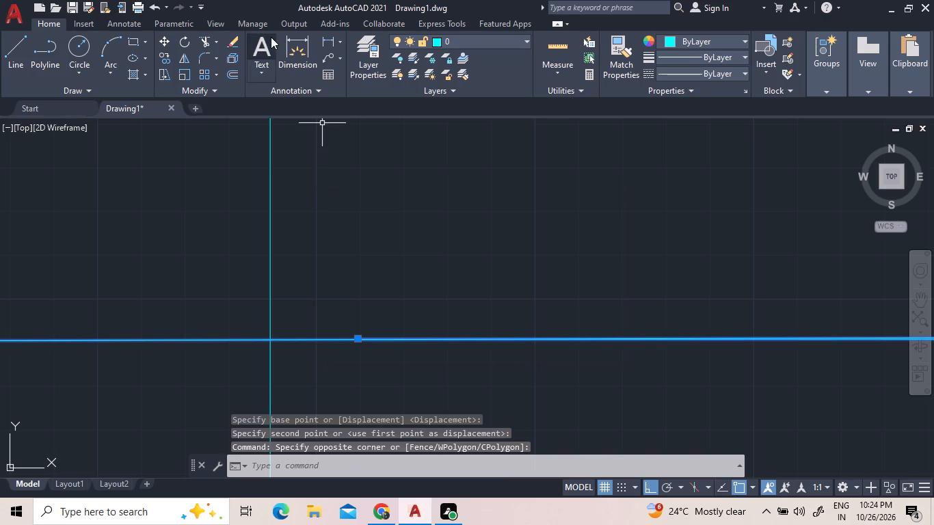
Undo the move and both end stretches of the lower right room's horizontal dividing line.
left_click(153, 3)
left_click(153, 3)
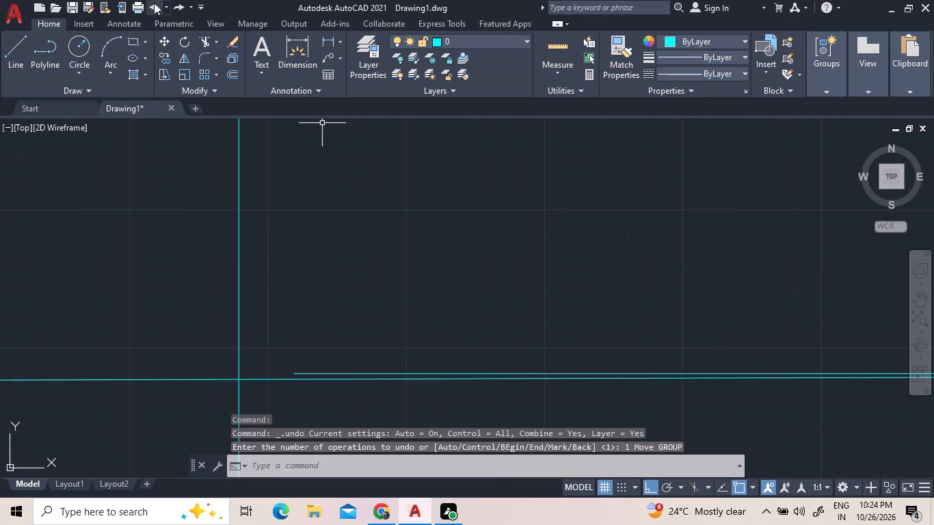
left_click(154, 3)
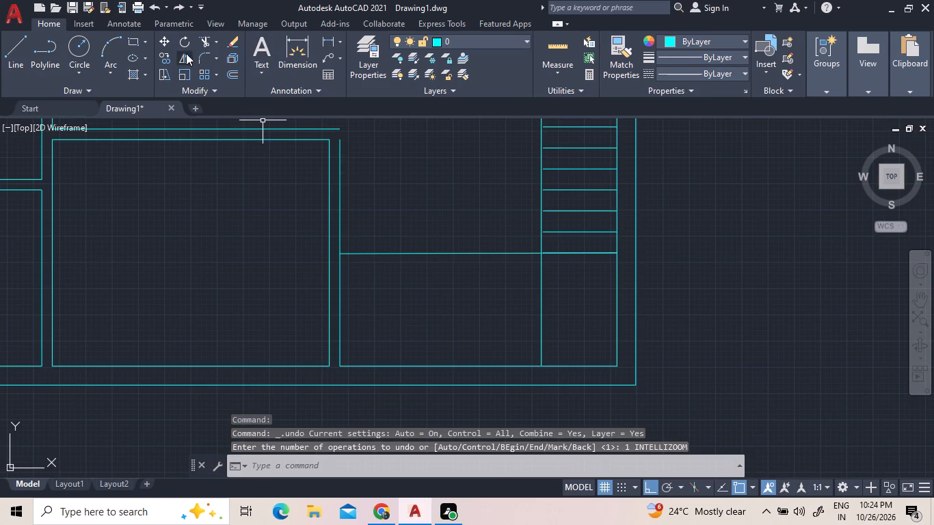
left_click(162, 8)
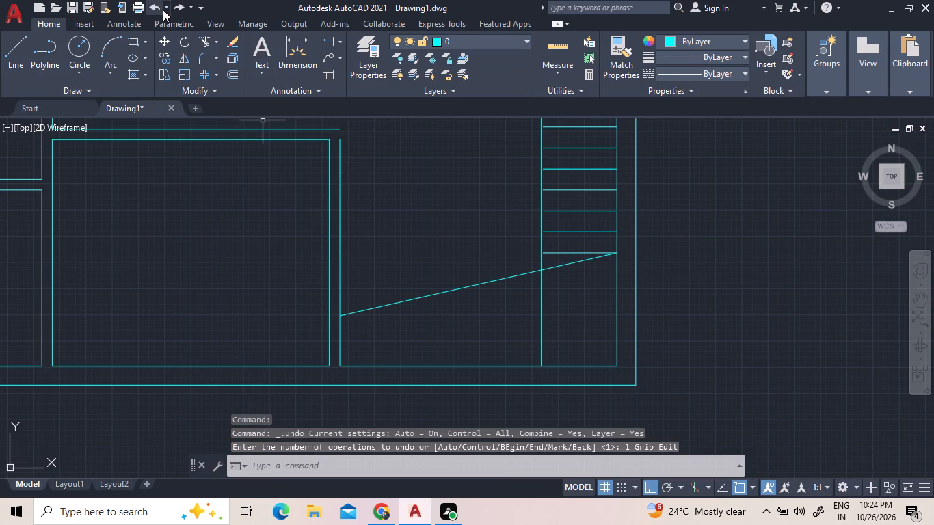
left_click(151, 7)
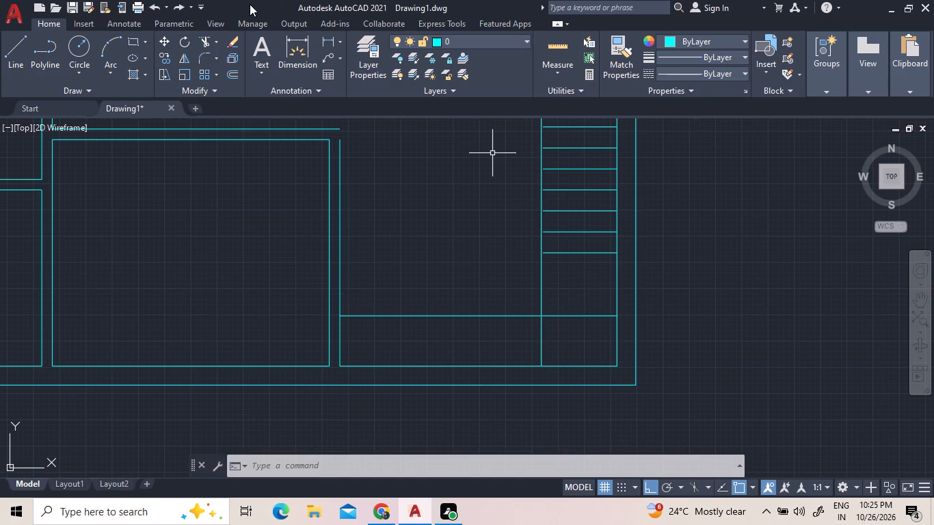
Remove the lower right room's horizontal dividing line below the stair treads with Trim.
left_click(575, 317)
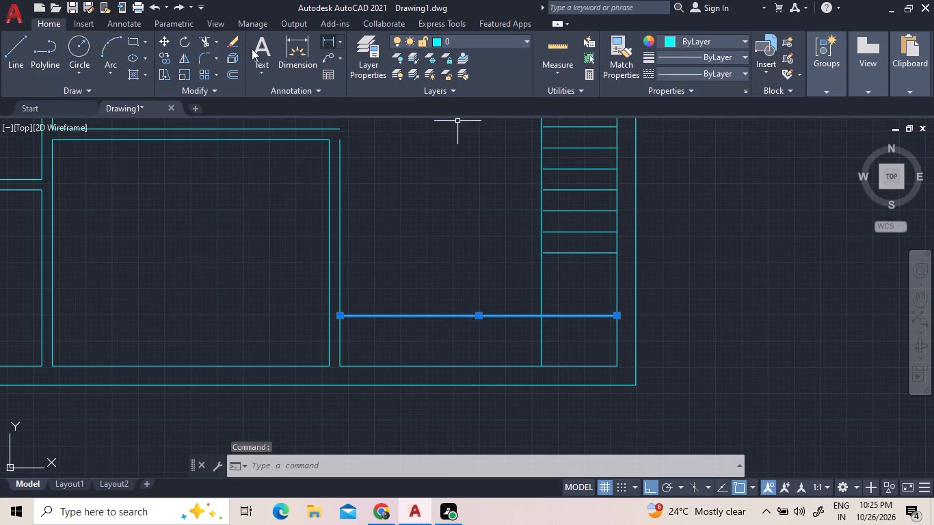
left_click(202, 41)
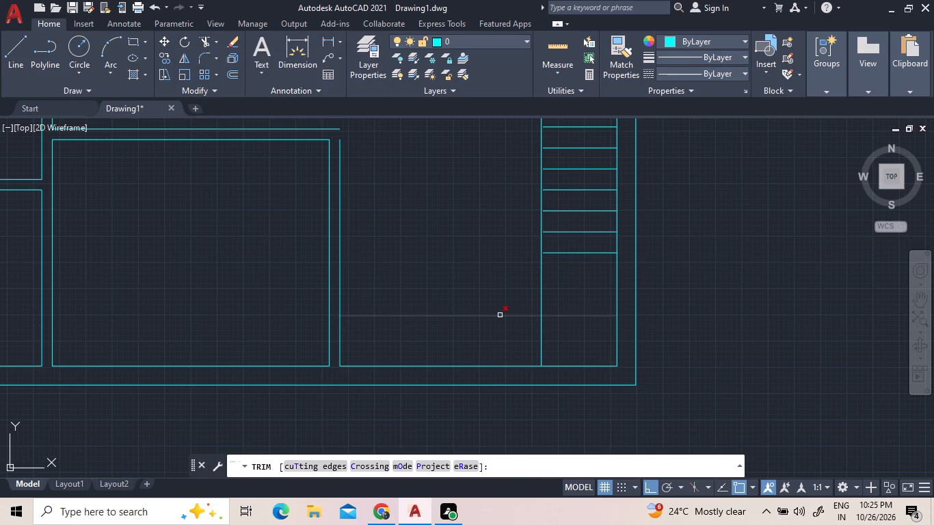
left_click(501, 316)
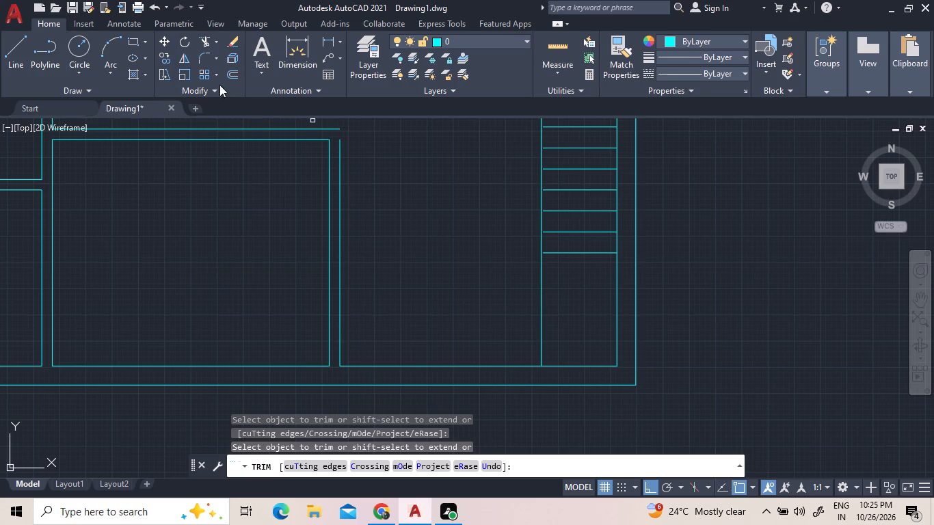
scroll(572, 238, "up", 3)
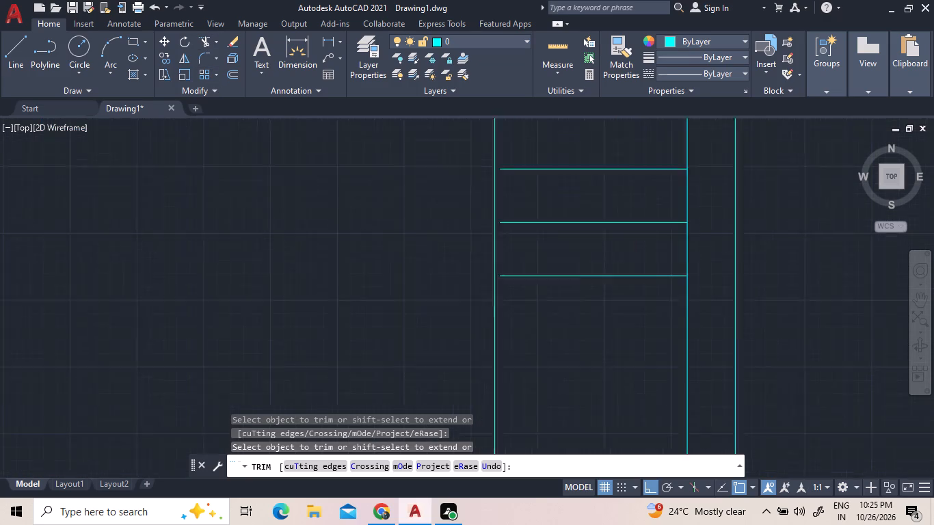
right_click(582, 373)
left_click(622, 187)
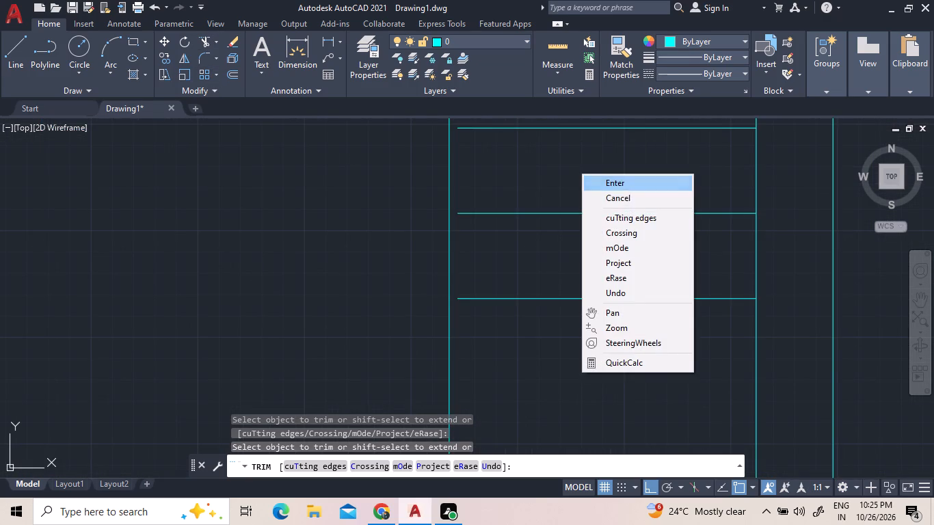
Extend the nine stair tread lines to the stair strip's left edge and the outer wall's outer line, using fences across them.
left_click(217, 40)
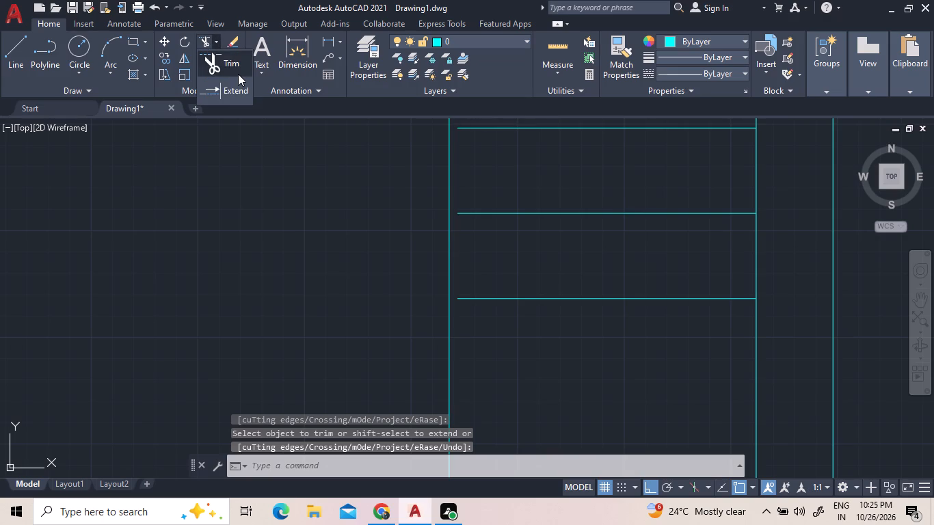
left_click(239, 85)
scroll(564, 481, "down", 1)
scroll(601, 334, "down", 3)
left_click_drag(611, 353, 611, 347)
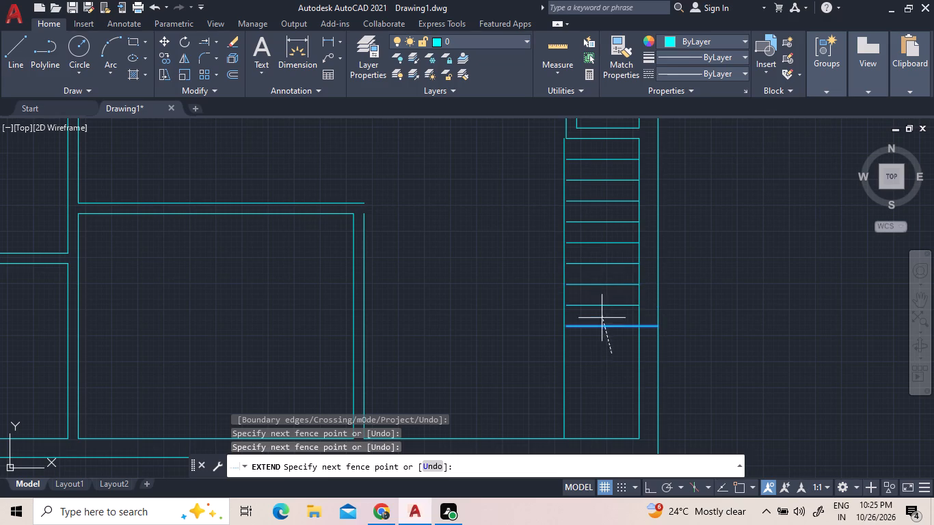
left_click(602, 152)
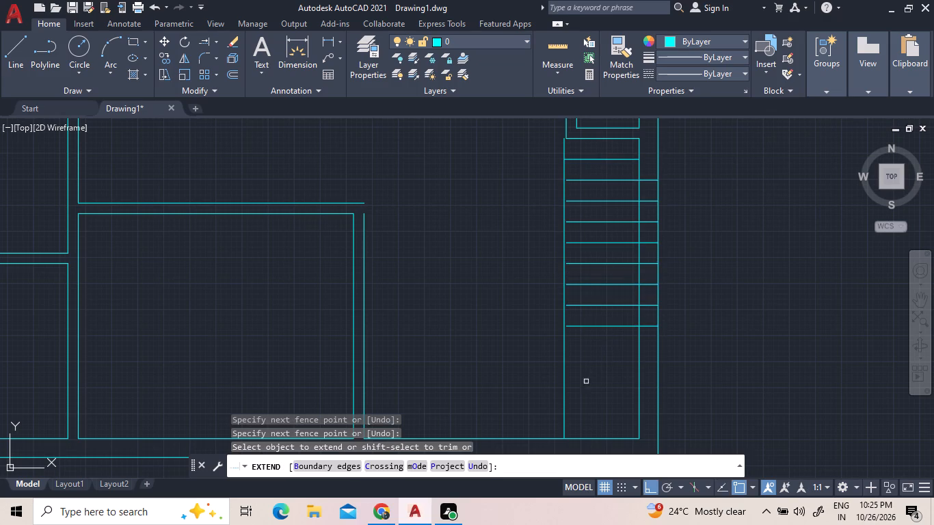
left_click(582, 355)
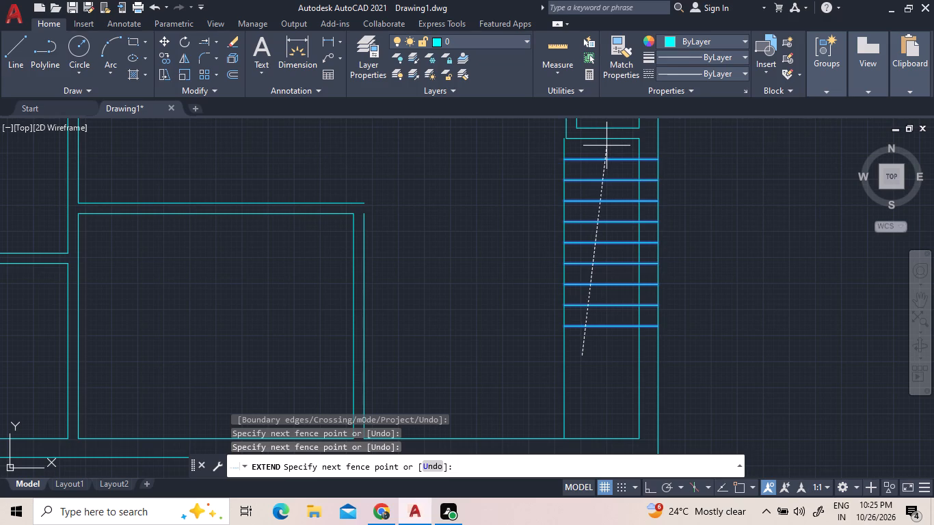
left_click(608, 146)
scroll(598, 251, "up", 3)
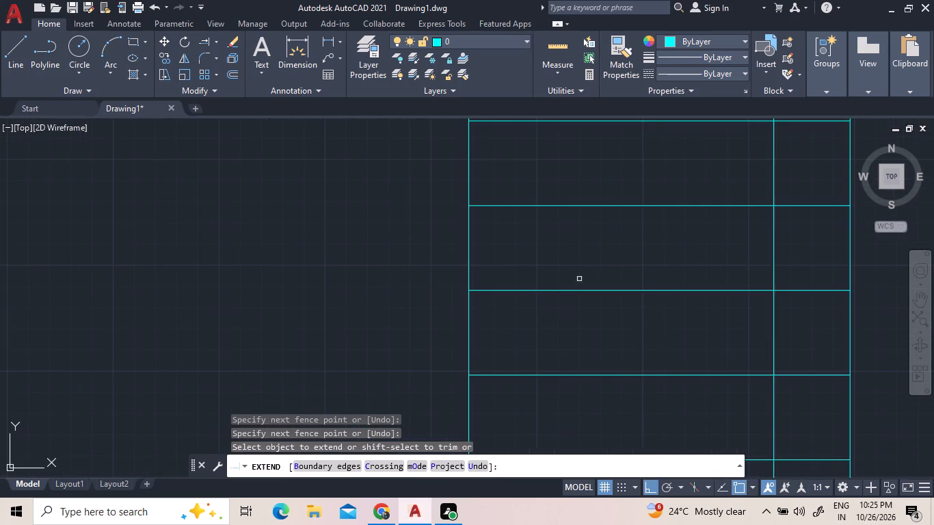
scroll(579, 286, "down", 3)
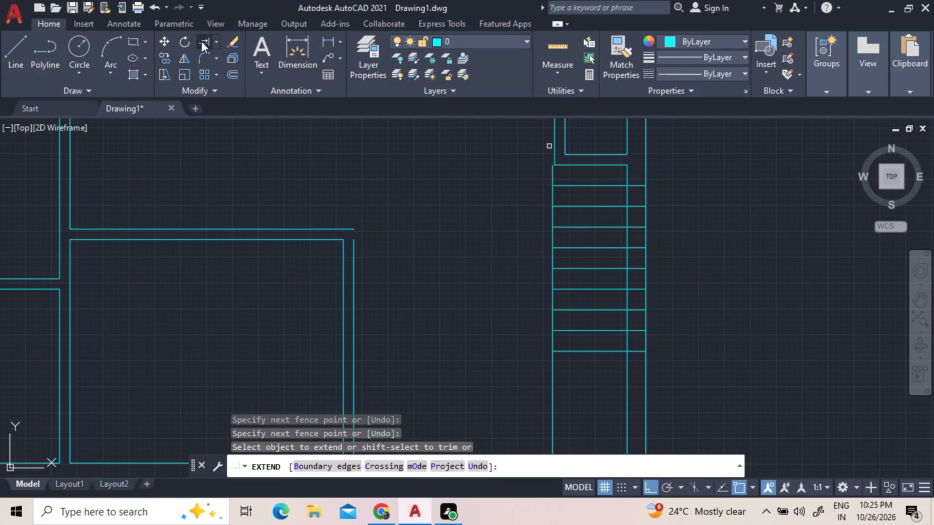
Trim the tread line ends that run through the right outer wall back to its inner line with a fence.
left_click(213, 41)
left_click(228, 62)
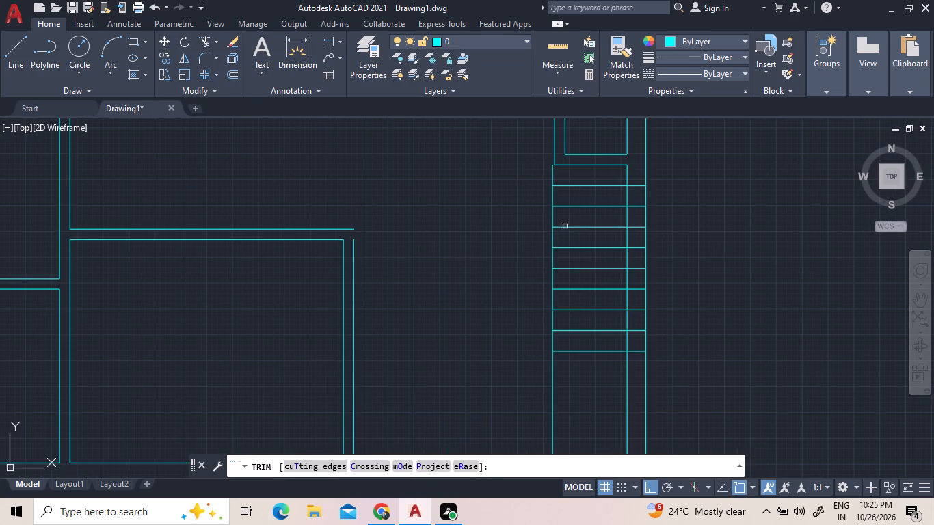
left_click(641, 174)
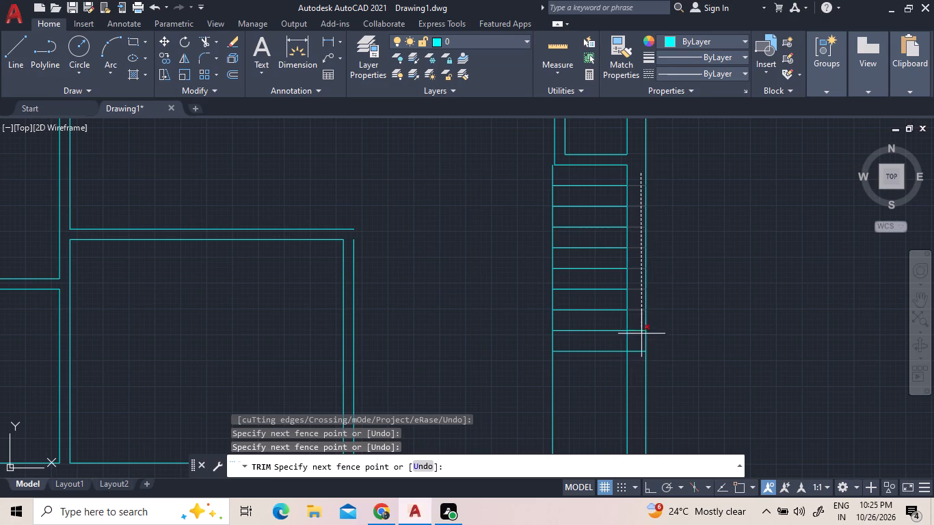
left_click(641, 367)
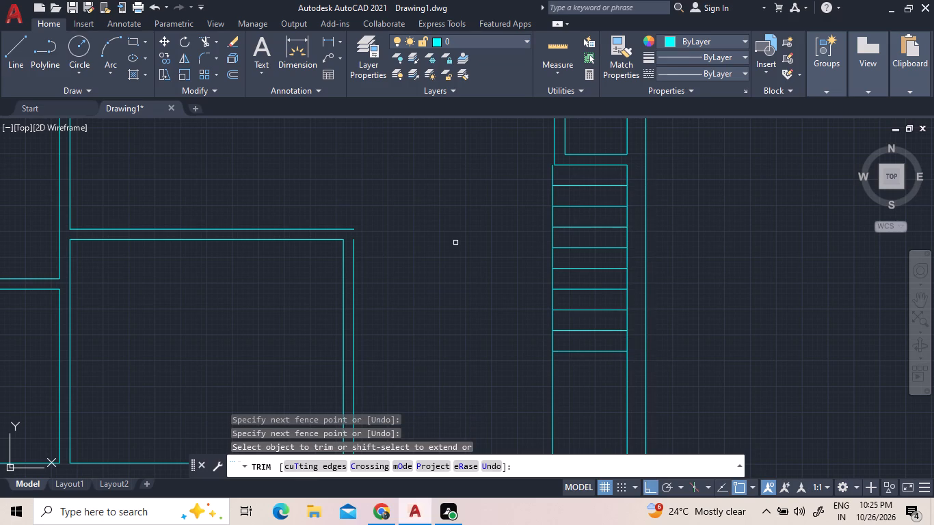
scroll(459, 231, "down", 2)
scroll(495, 291, "up", 3)
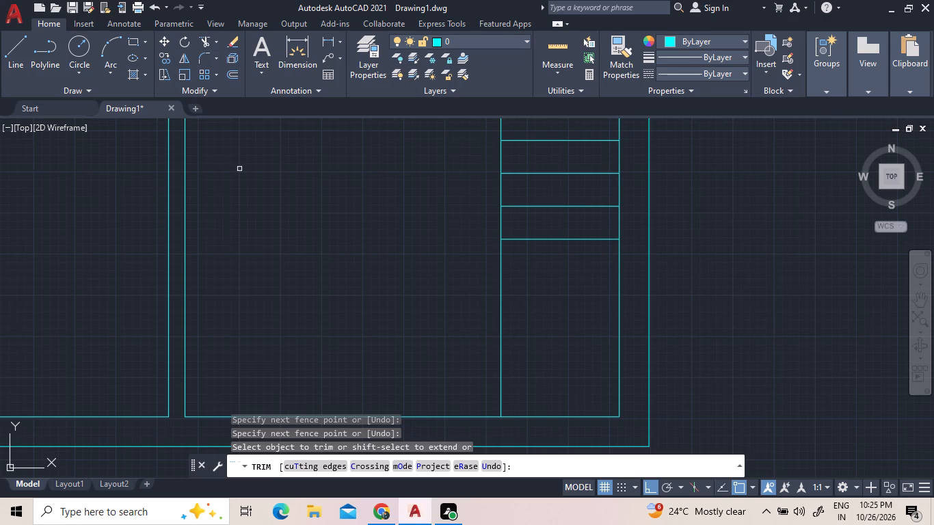
key("Escape")
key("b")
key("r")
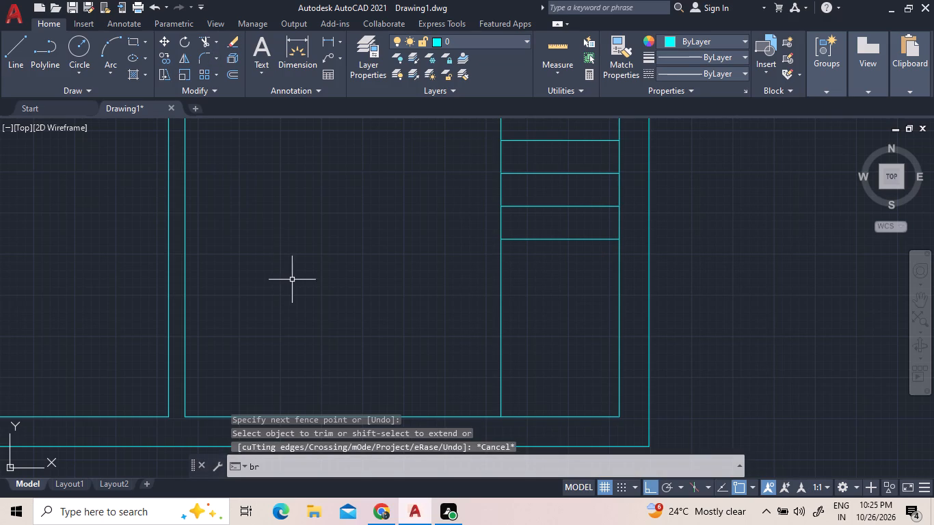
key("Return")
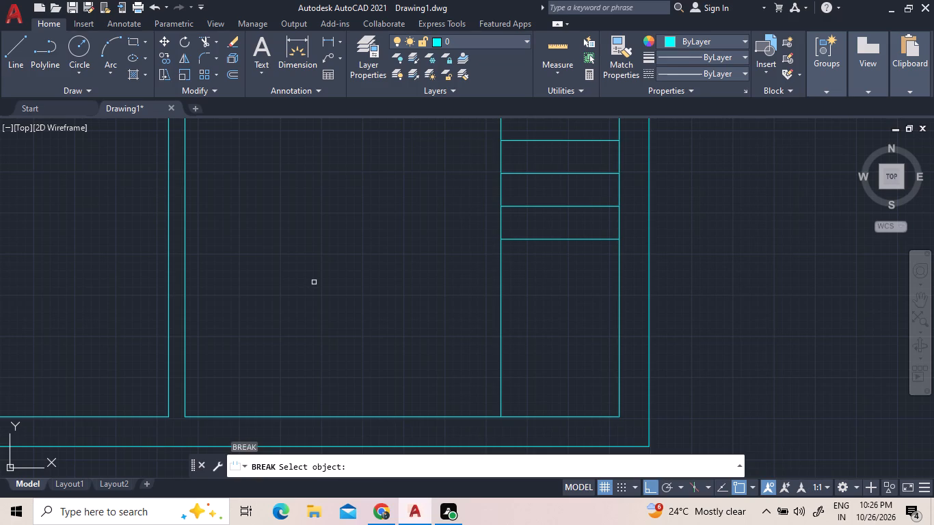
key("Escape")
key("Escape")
Break the right outer wall's inner line at a point next to the last tread line's end.
type("br")
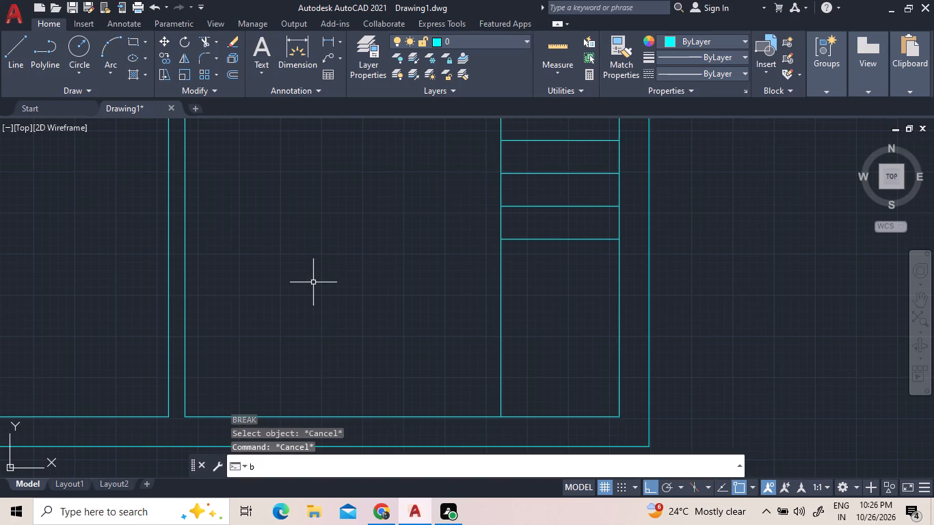
left_click(315, 368)
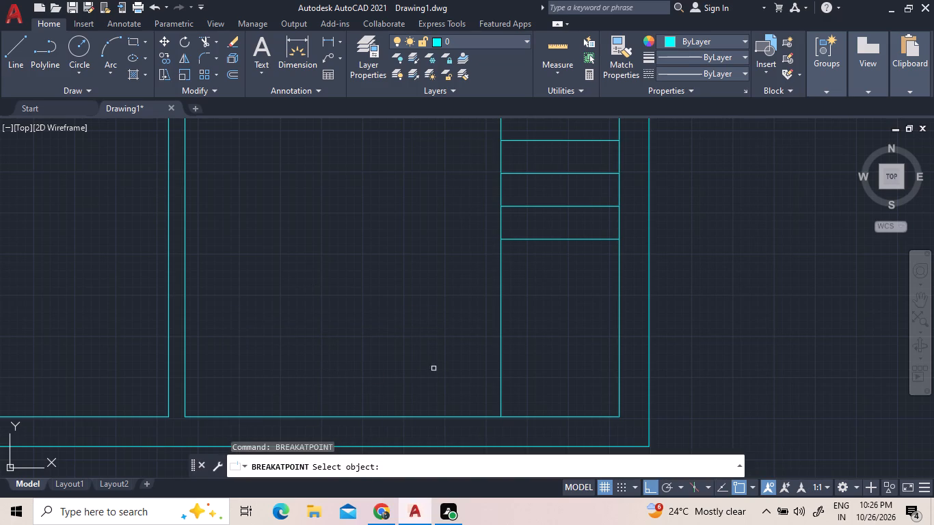
left_click(619, 242)
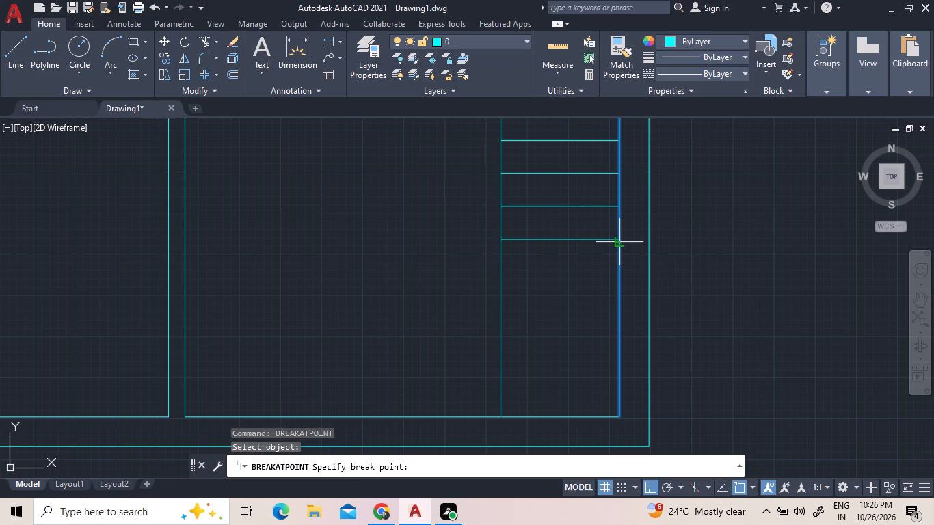
left_click(618, 242)
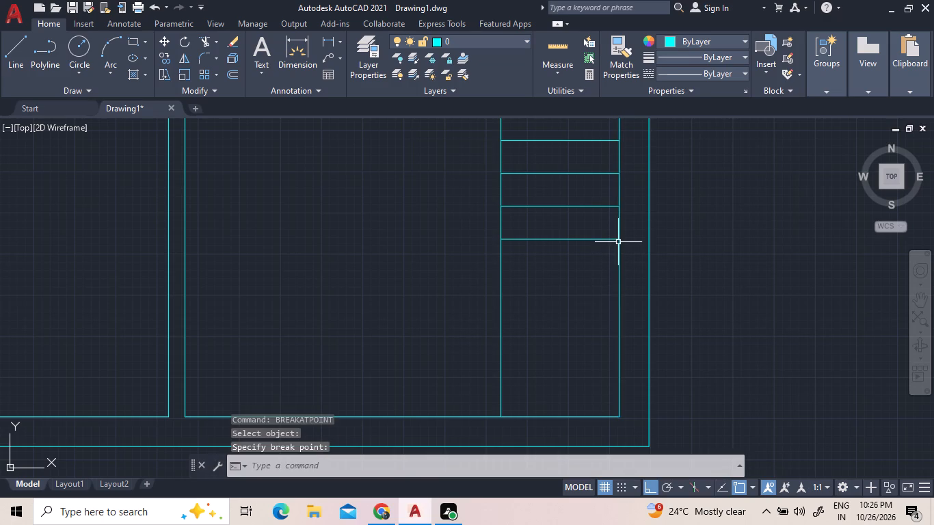
Offset the broken lower segment of the inner wall line 7" to the left four times in succession.
left_click(619, 260)
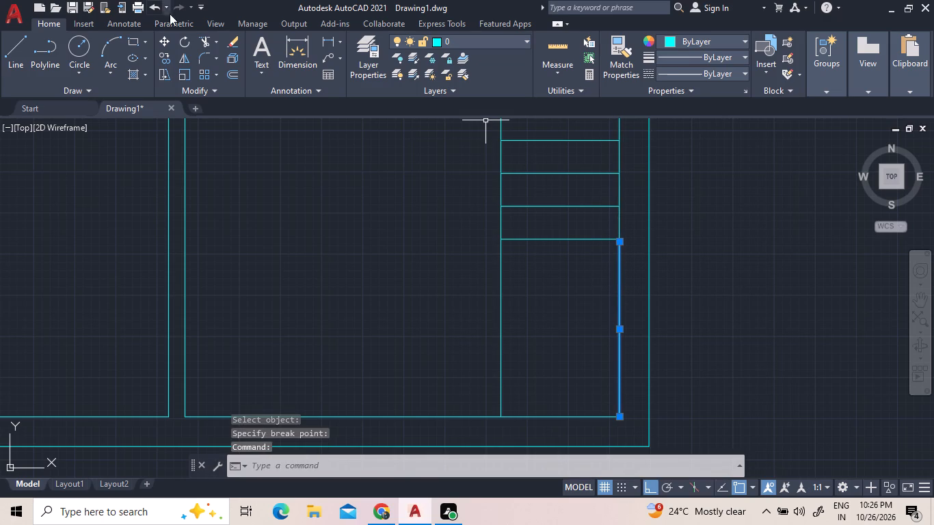
left_click(239, 72)
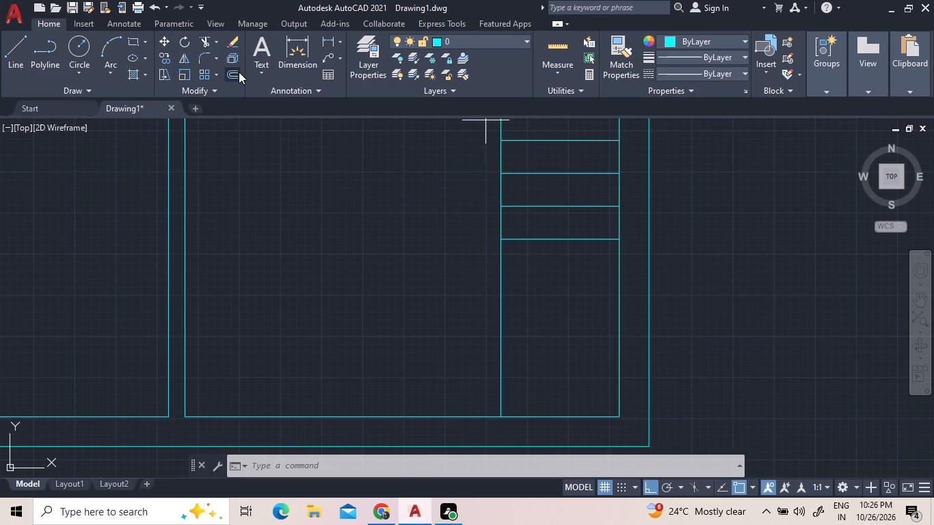
key("7")
key("shift+quotedbl")
key("Return")
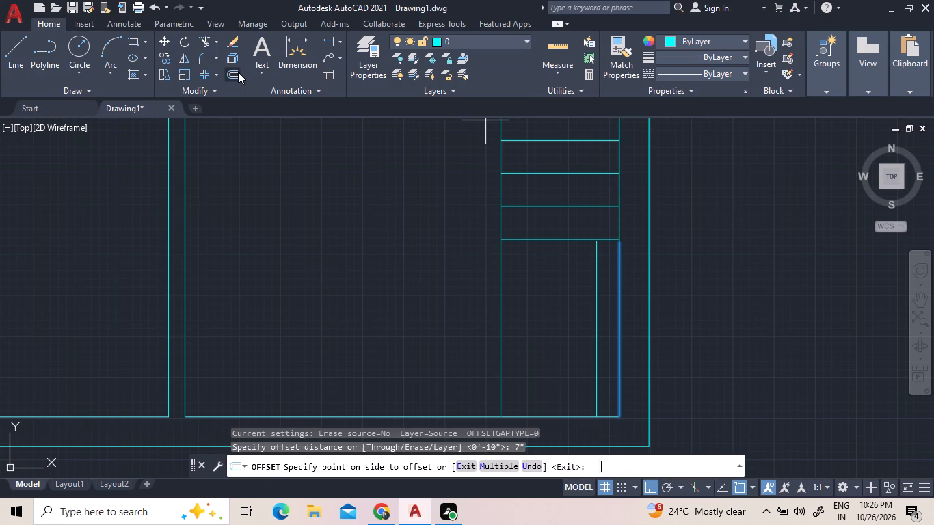
left_click(536, 324)
left_click(596, 327)
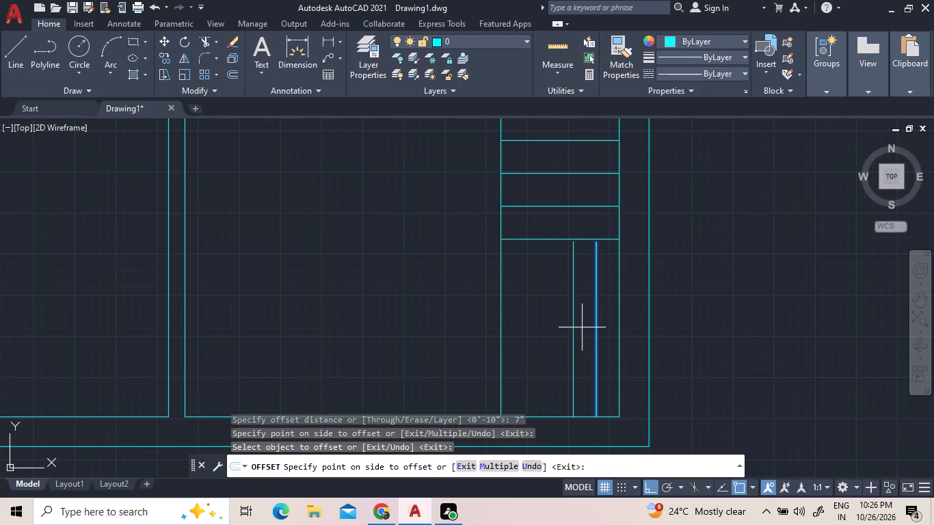
left_click(581, 329)
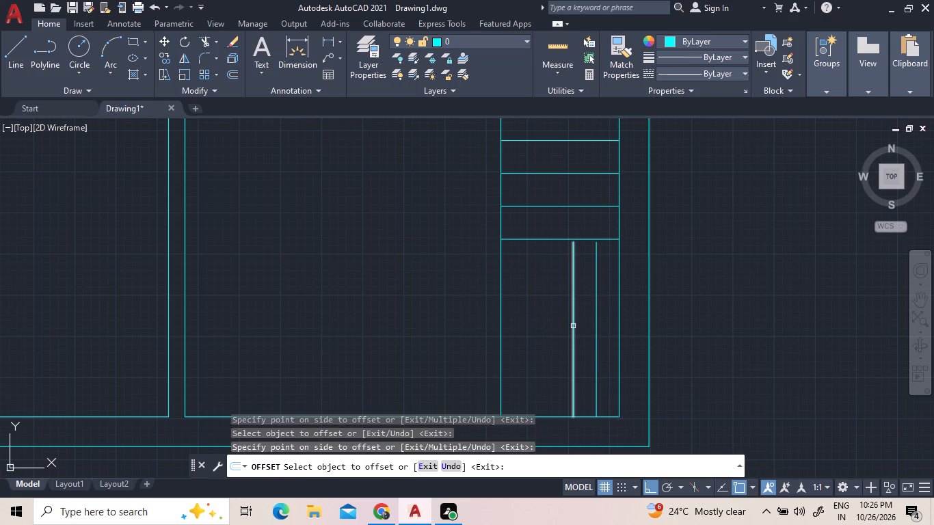
left_click(573, 326)
left_click(512, 319)
left_click(552, 323)
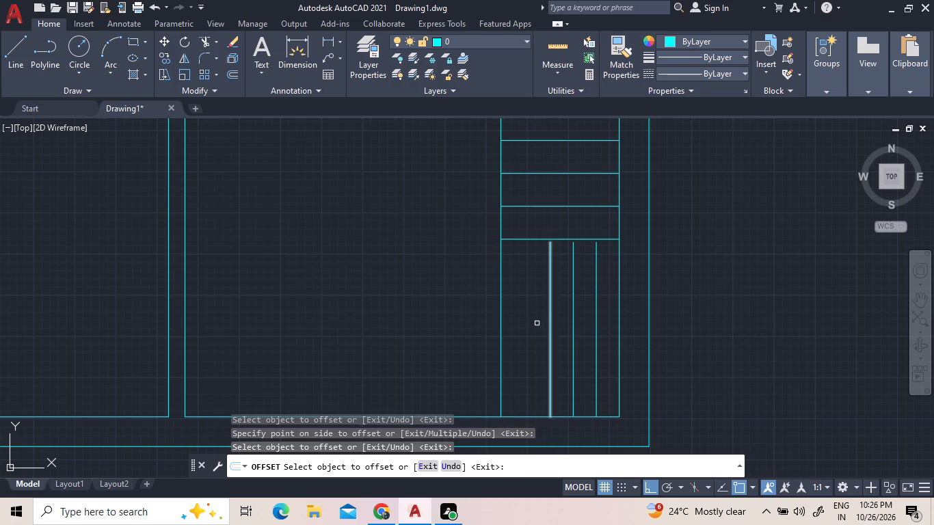
left_click(523, 323)
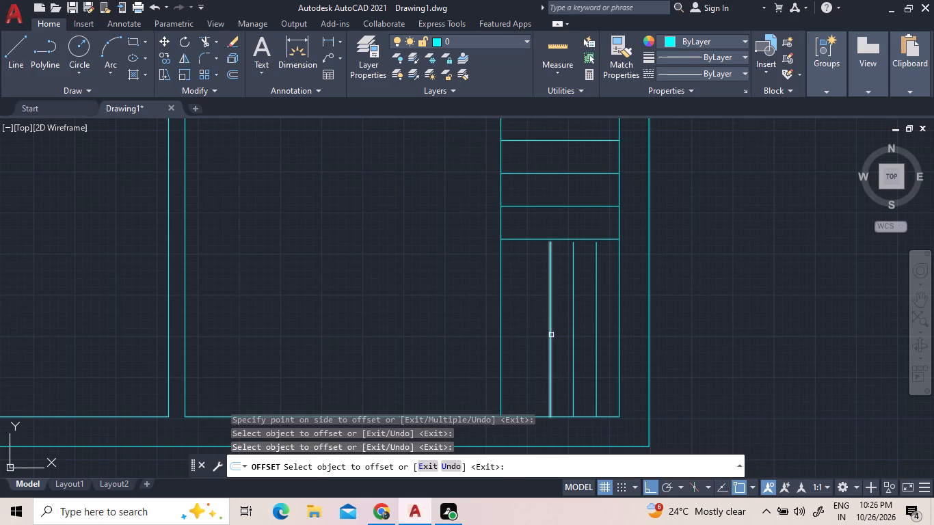
left_click(552, 335)
left_click(549, 340)
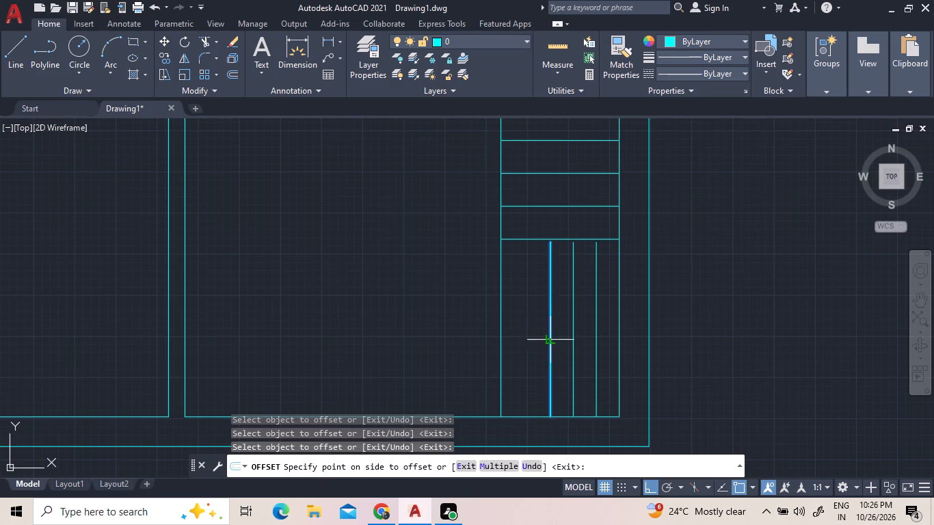
left_click(536, 337)
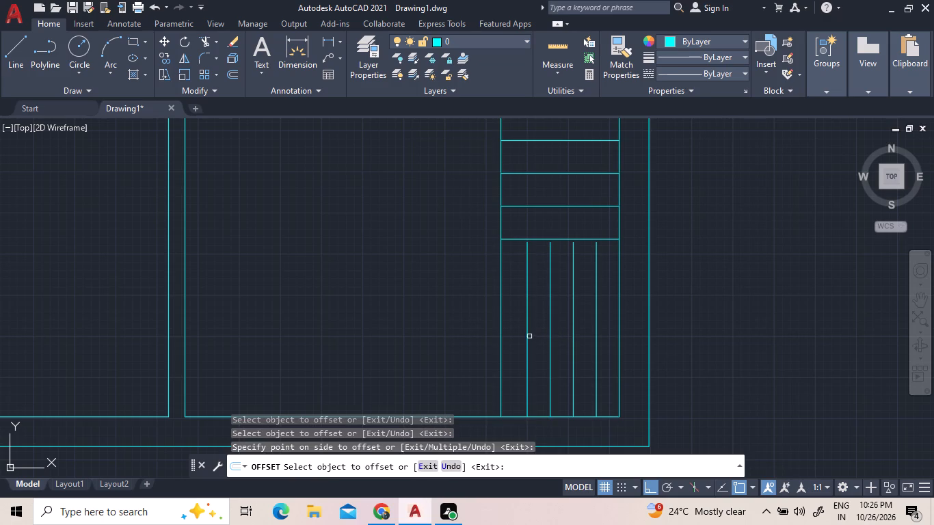
Offset the leftmost vertical line of the lower flight 7" to the left seven times in a row with the Multiple option.
left_click(529, 334)
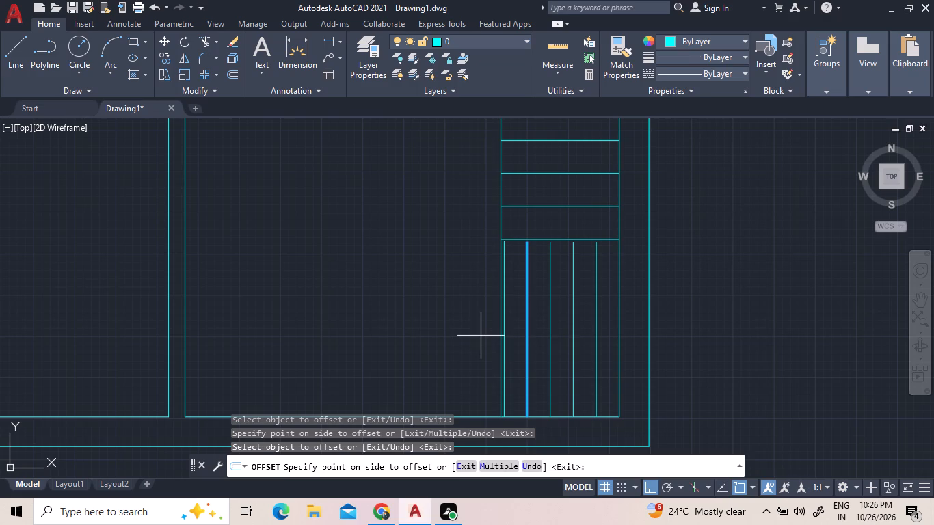
key("m")
key("Return")
left_click(481, 336)
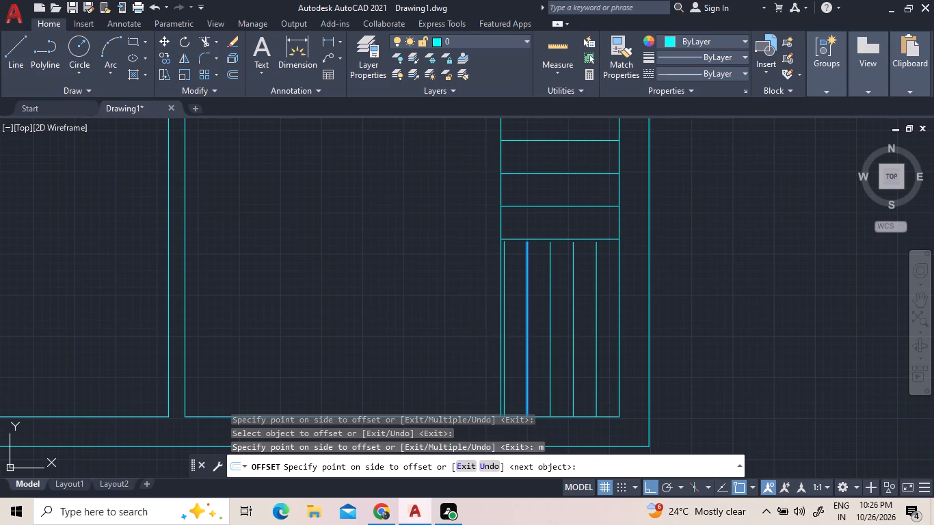
scroll(506, 338, "up", 2)
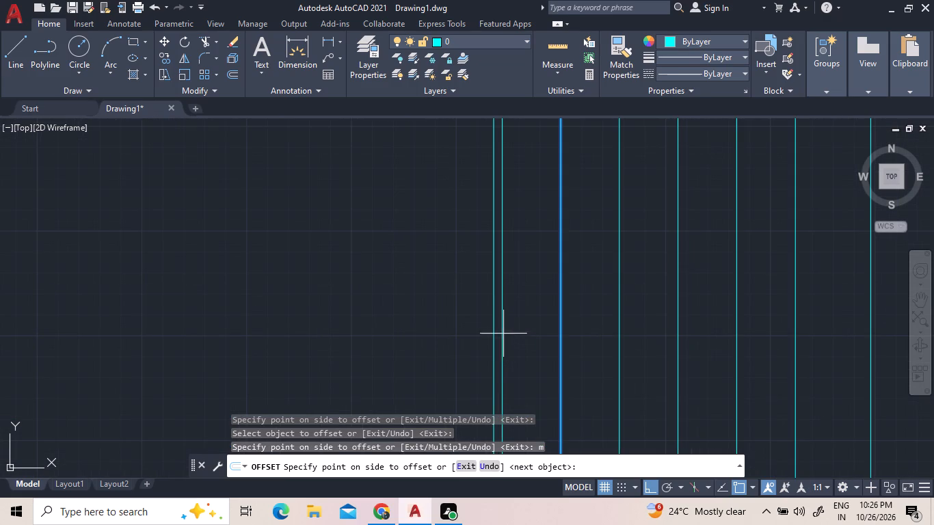
left_click(502, 332)
left_click(483, 334)
triple_click(481, 337)
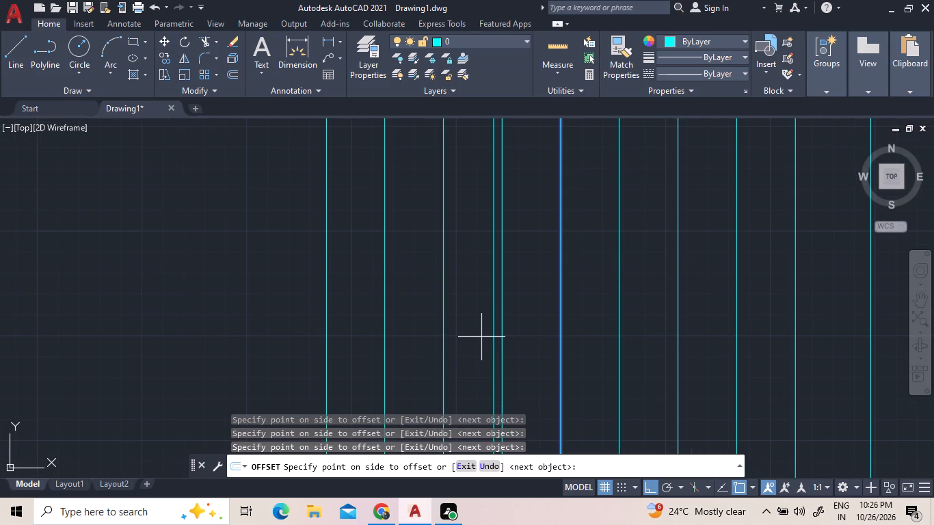
left_click(481, 336)
scroll(481, 336, "down", 2)
left_click(481, 334)
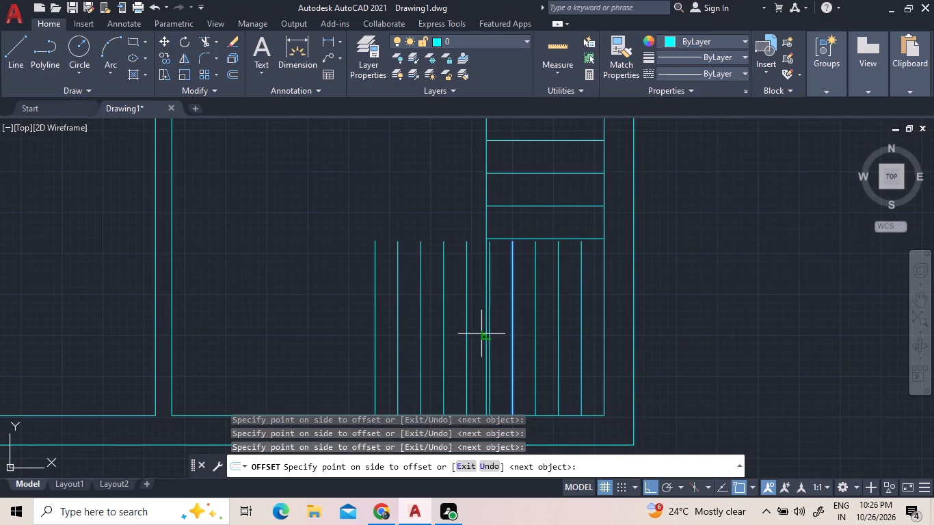
left_click(483, 334)
left_click(483, 334)
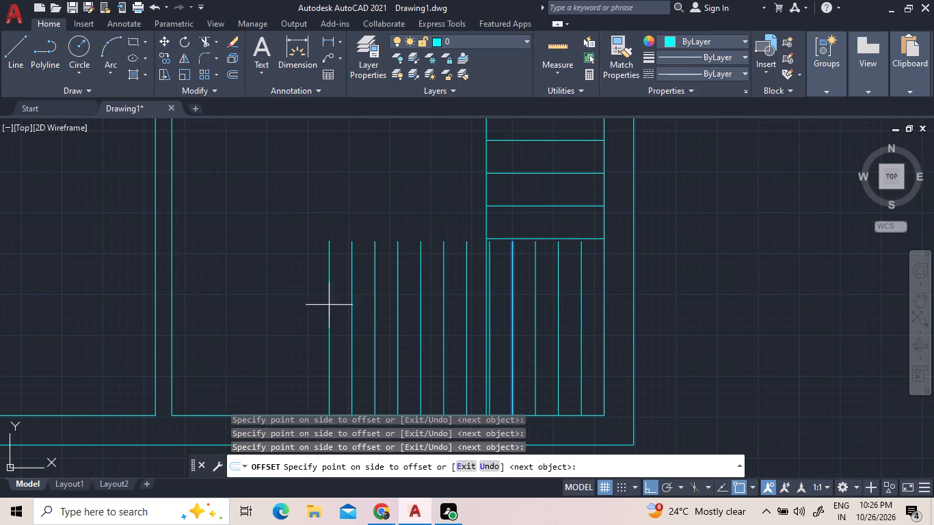
right_click(225, 219)
left_click(244, 229)
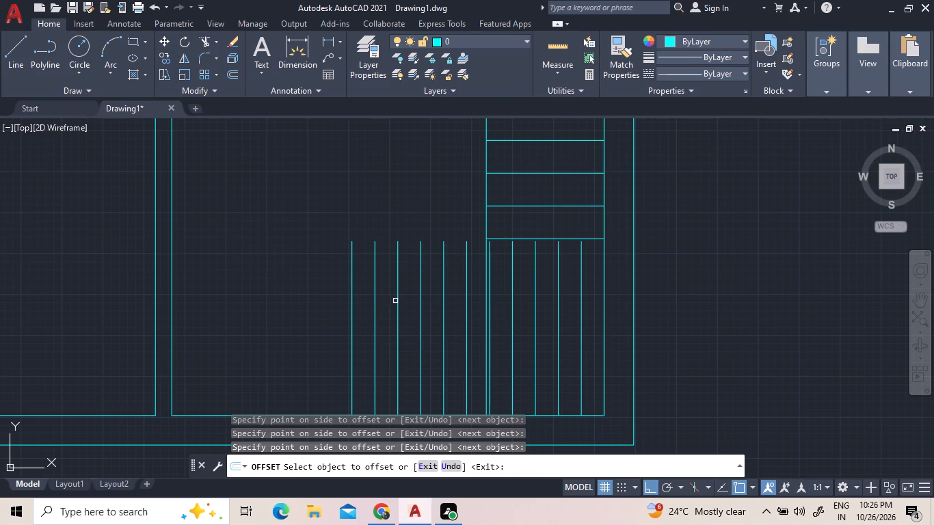
left_click(395, 301)
right_click(375, 293)
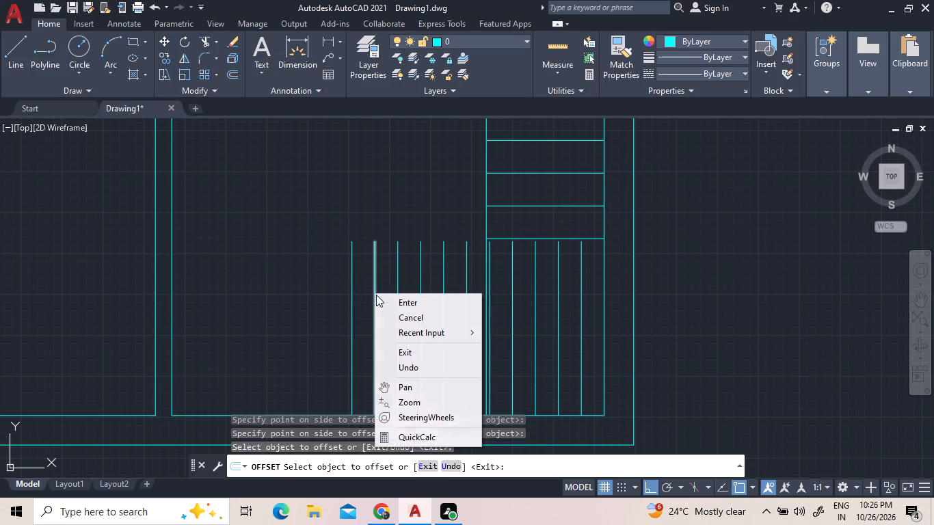
left_click(382, 302)
Erase the two leftmost offset lines and the one just inside the stair strip's left edge.
left_click(386, 304)
left_click(341, 275)
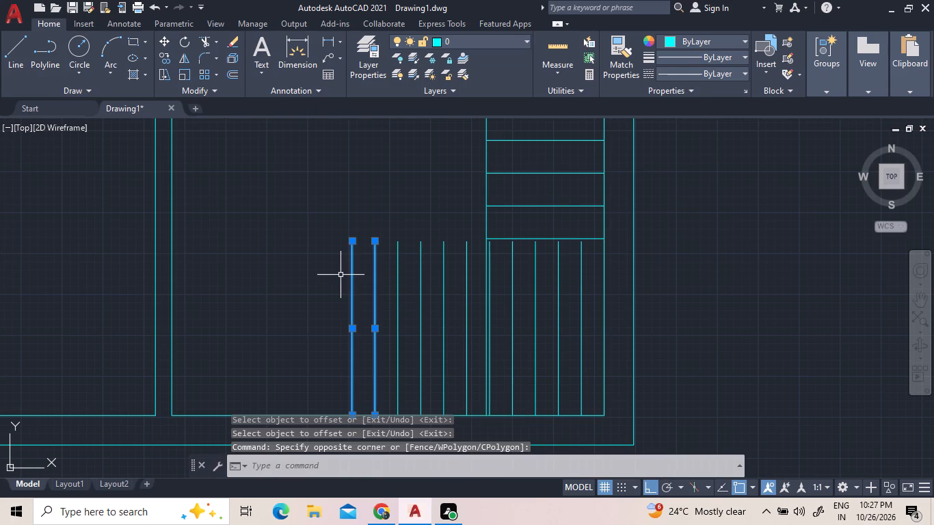
key("Delete")
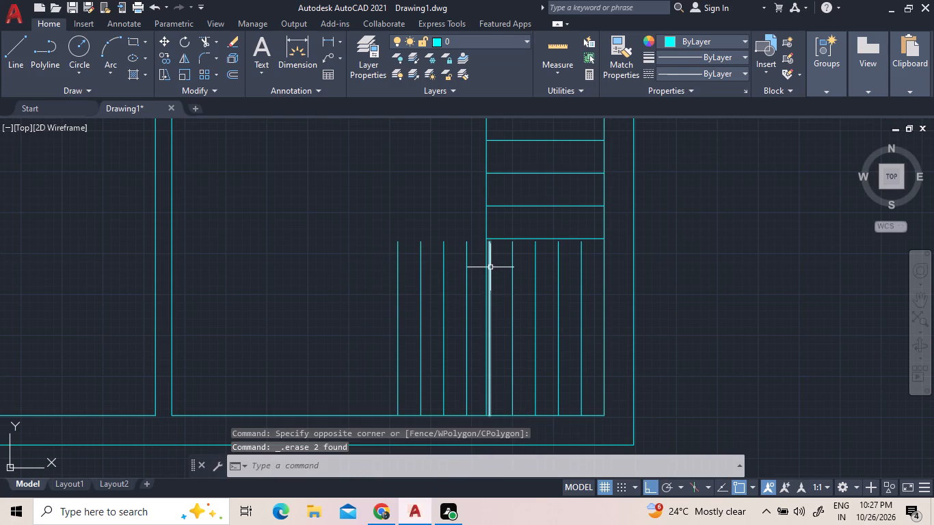
left_click(492, 268)
scroll(490, 243, "up", 3)
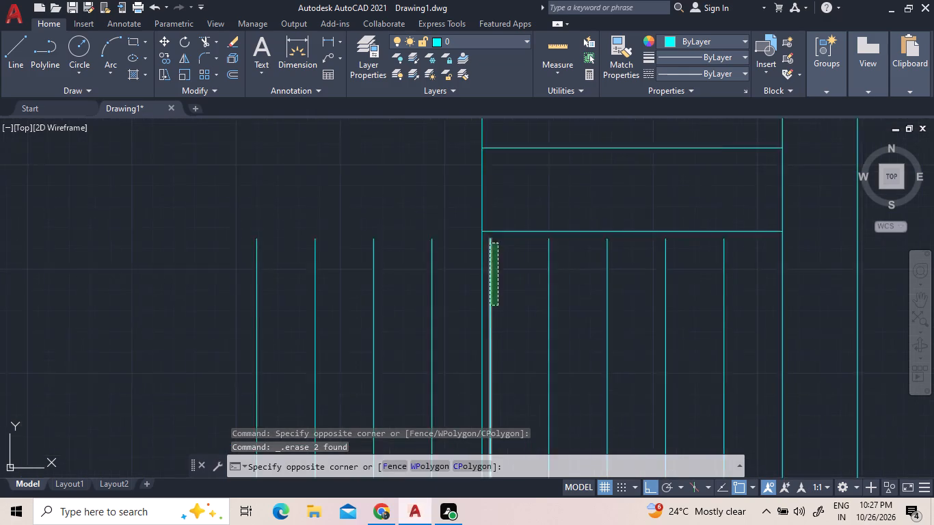
left_click(489, 245)
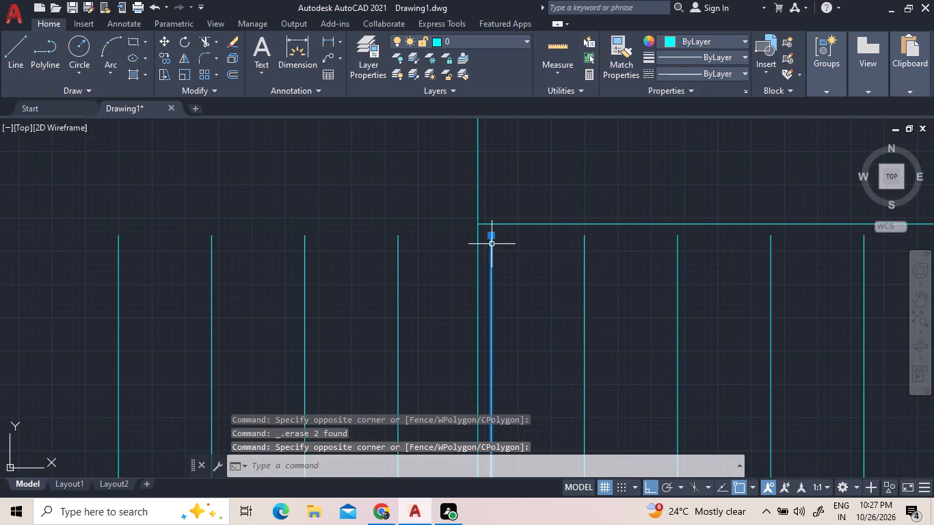
key("Delete")
Extend the four vertical lines inside the stair strip up to the last tread line, using a fence across the flight.
scroll(501, 284, "down", 3)
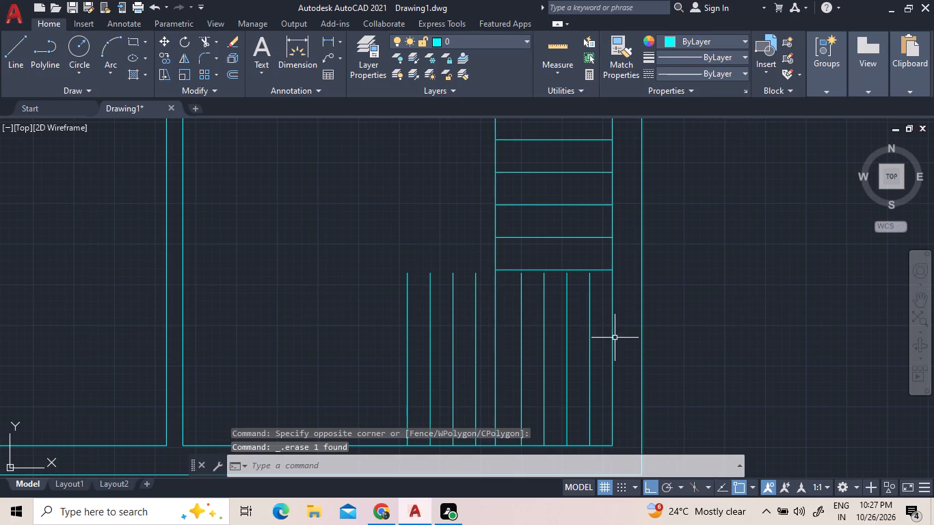
left_click(219, 42)
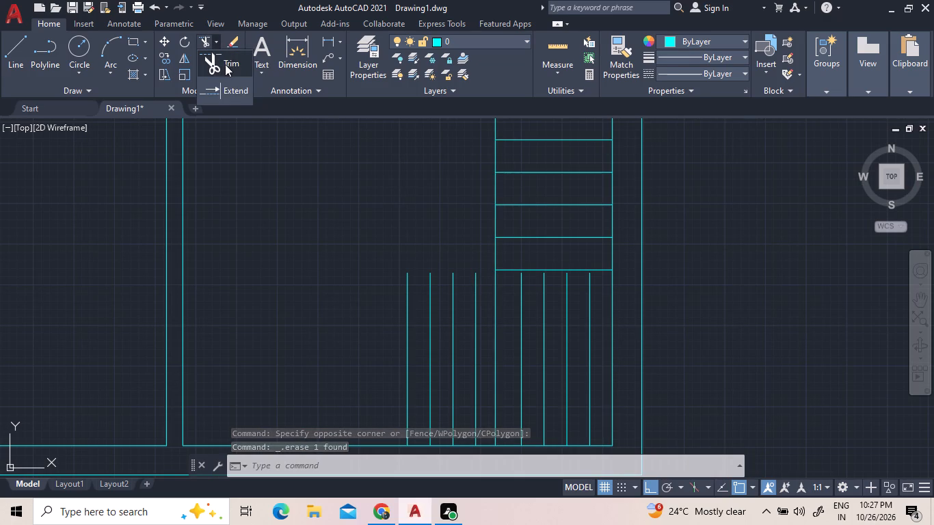
left_click(224, 92)
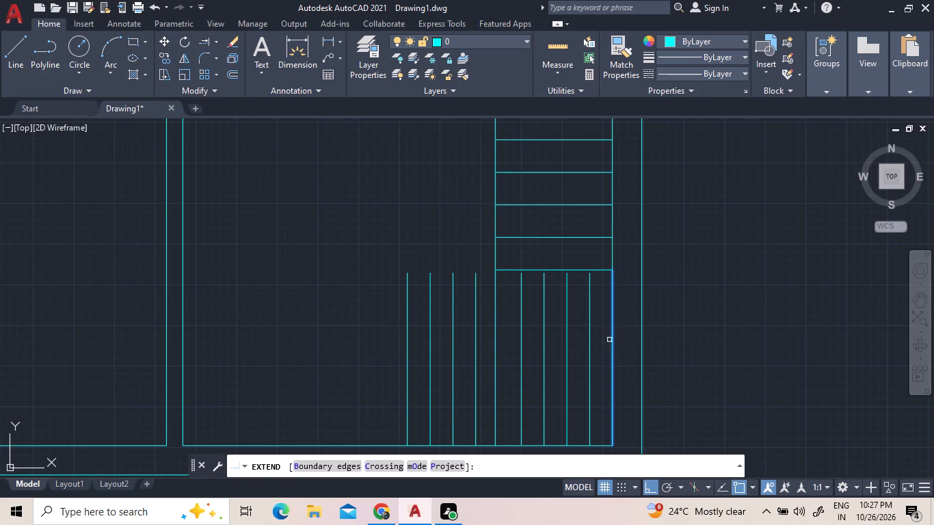
left_click(608, 341)
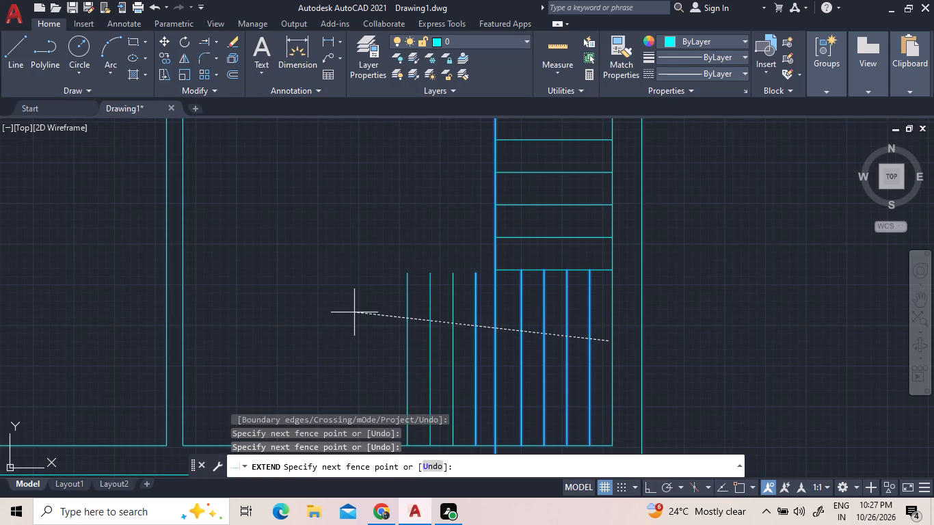
left_click(358, 314)
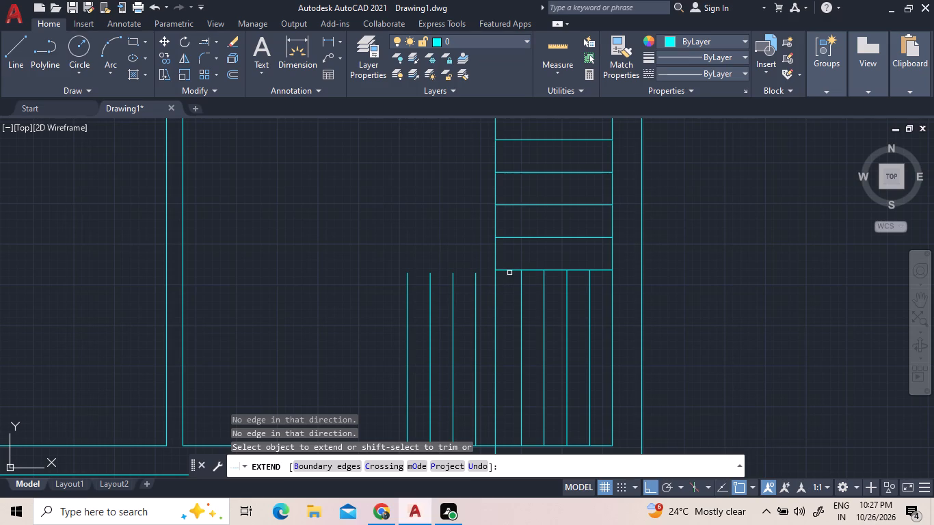
Extend the last tread line left to the partition and bring the four vertical lines outside the strip up to it with a fence.
left_click(509, 271)
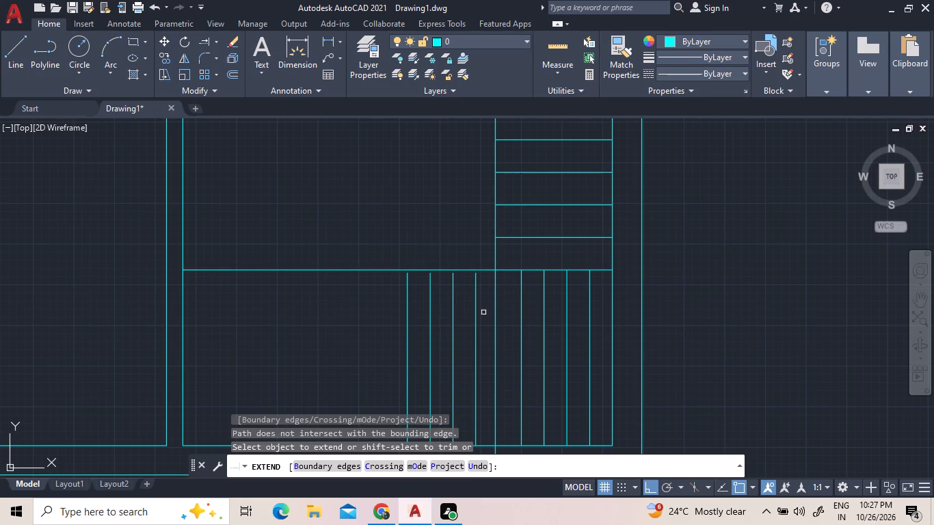
left_click(483, 313)
left_click(351, 301)
Trim the strip edge's end inside the lower outer wall and the last tread line's portion between the partition and the outermost vertical line.
scroll(415, 220, "down", 1)
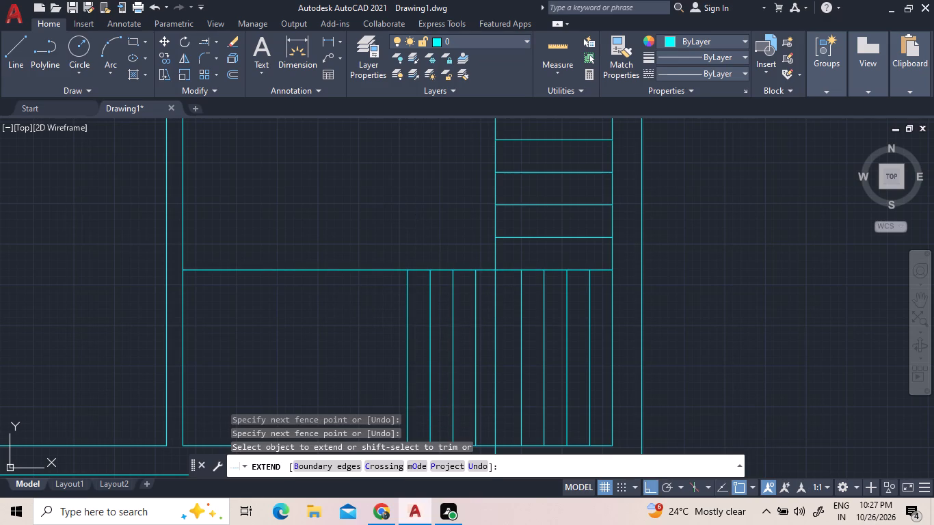
left_click(220, 44)
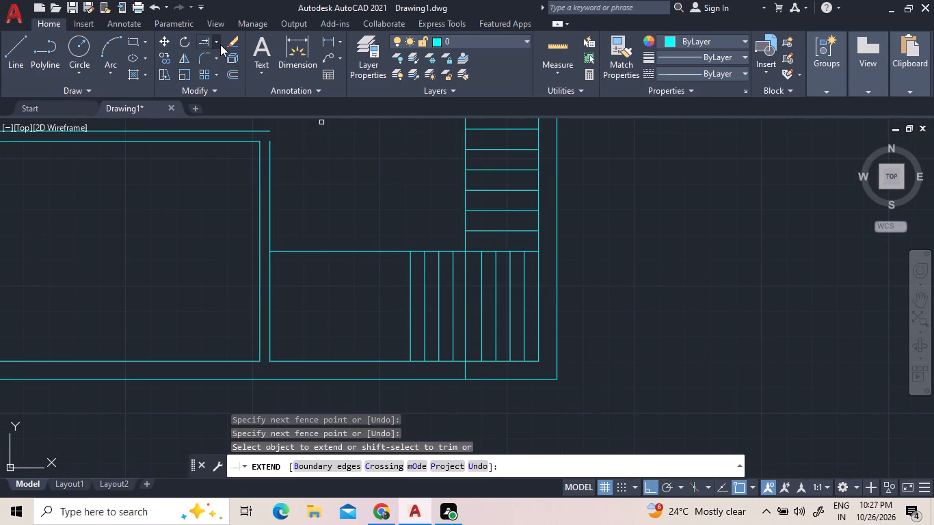
left_click(224, 56)
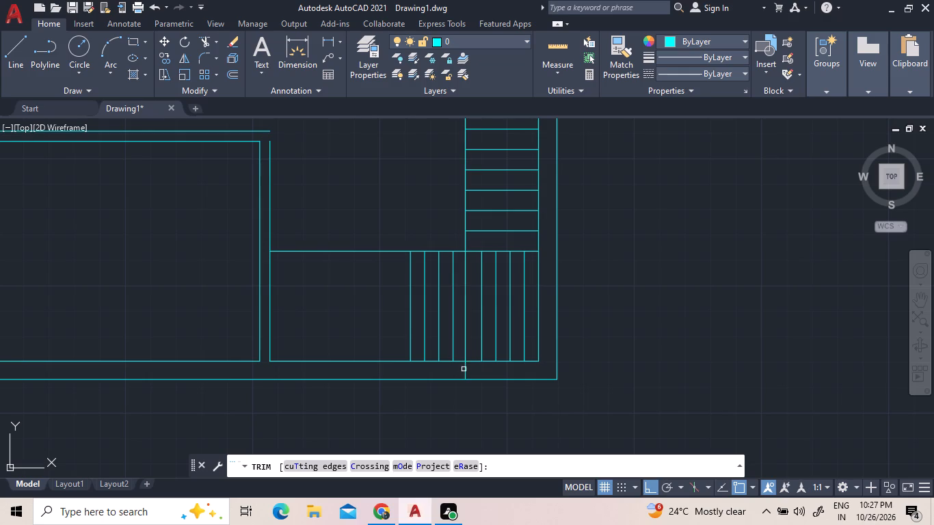
left_click(465, 369)
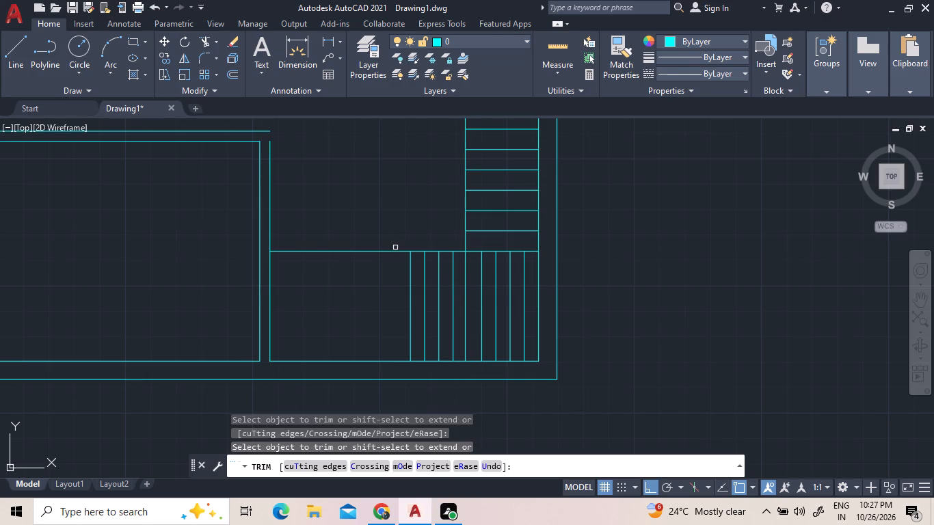
scroll(492, 312, "down", 2)
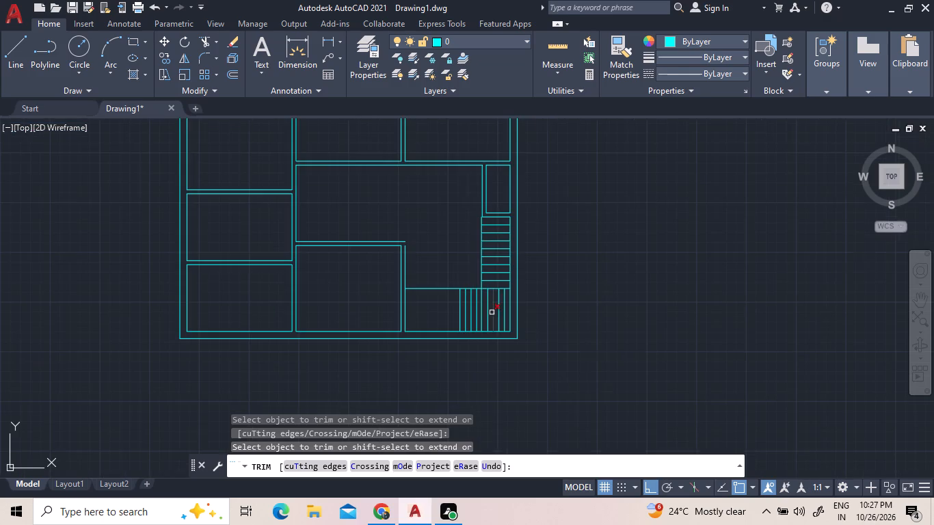
scroll(473, 204, "up", 3)
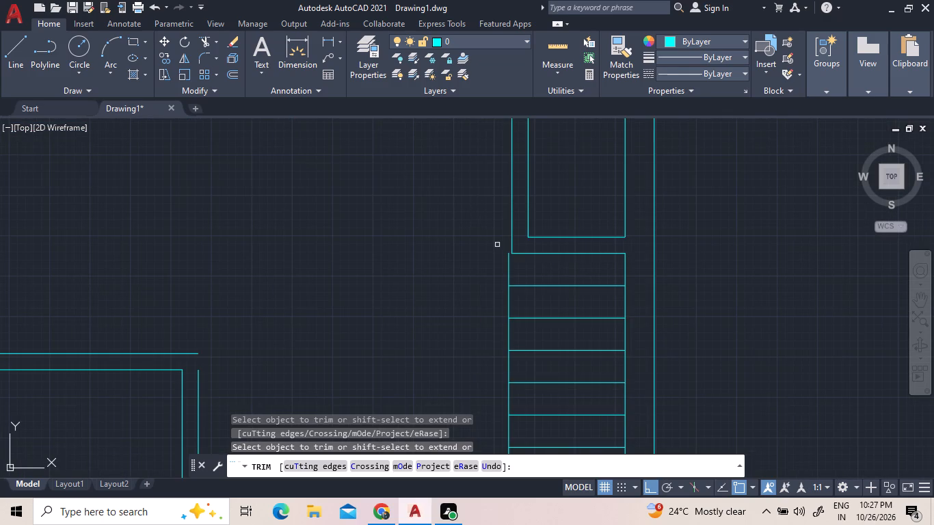
scroll(498, 246, "up", 2)
scroll(492, 258, "down", 5)
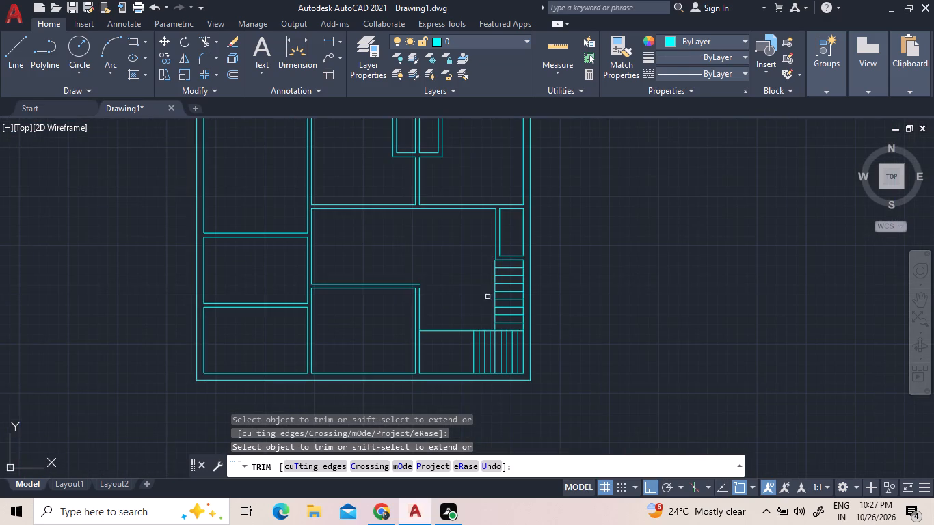
left_click(452, 329)
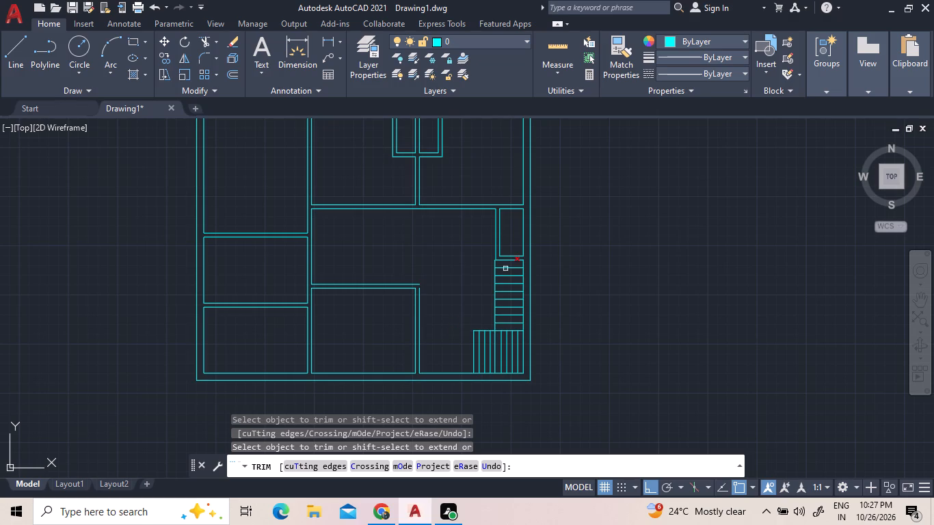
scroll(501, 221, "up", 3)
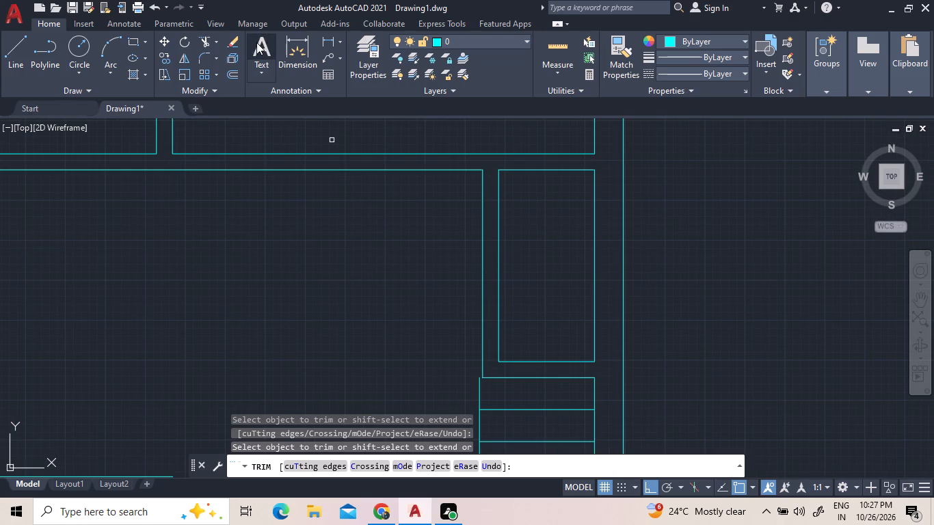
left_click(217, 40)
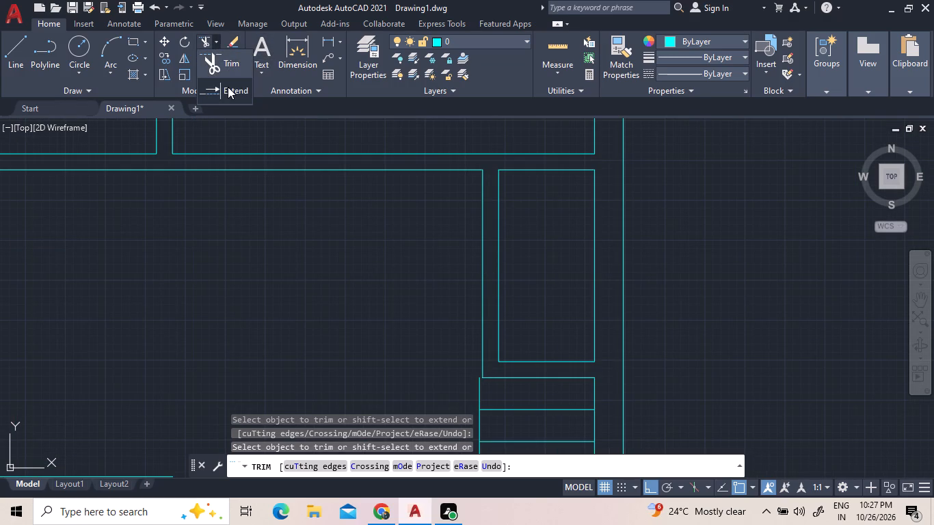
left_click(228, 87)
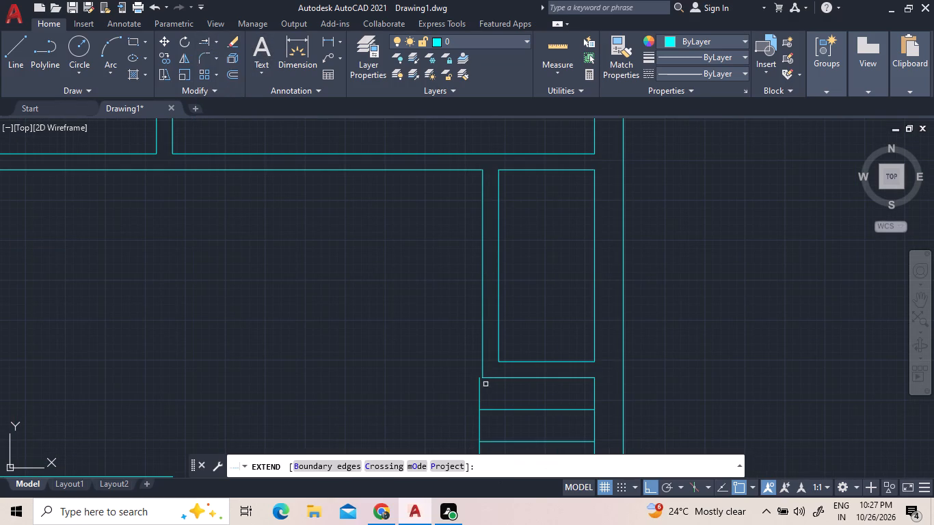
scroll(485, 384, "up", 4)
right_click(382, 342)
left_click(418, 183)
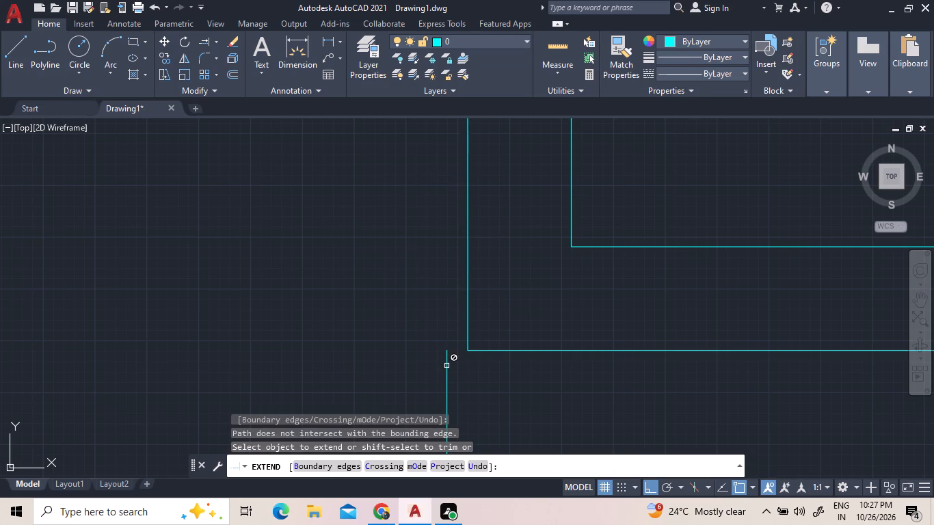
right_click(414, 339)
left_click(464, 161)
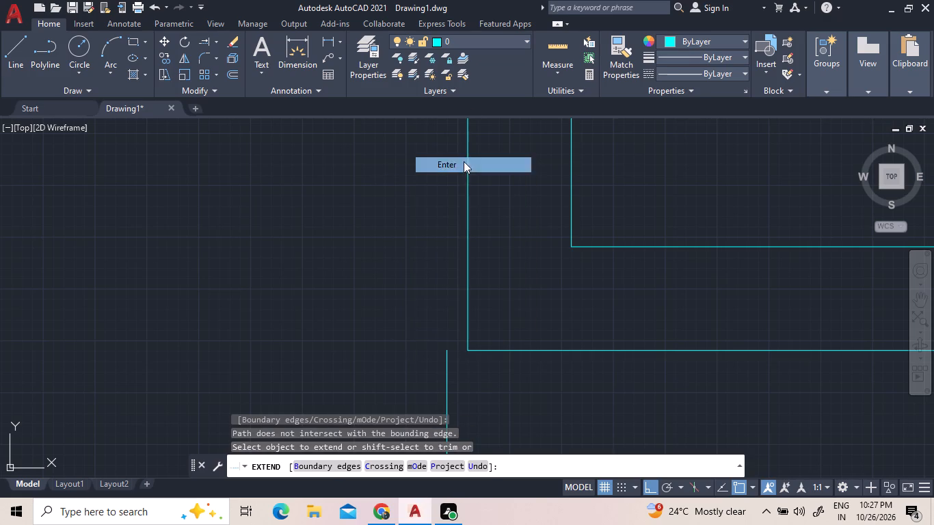
Move the stair strip's left edge line by its top endpoint onto the lower-left corner of the small room's wall above it.
left_click(446, 349)
right_click(424, 316)
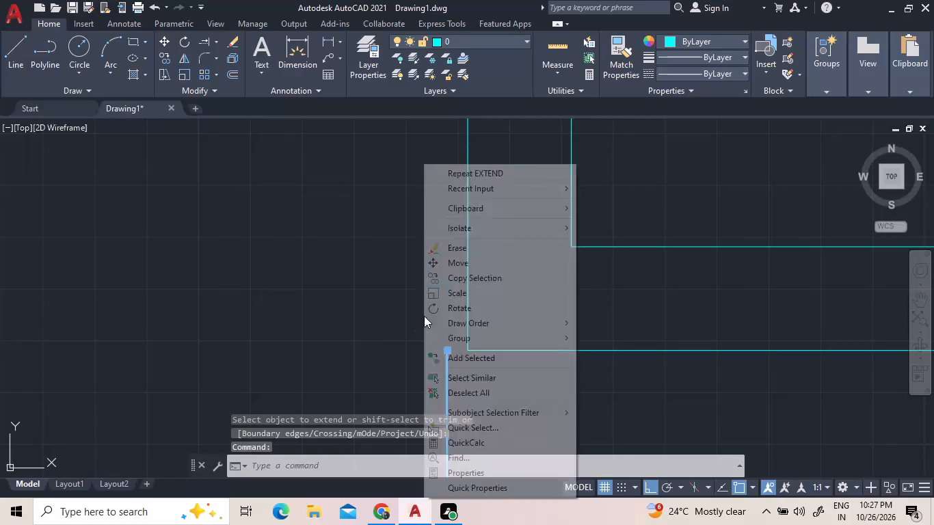
left_click(472, 268)
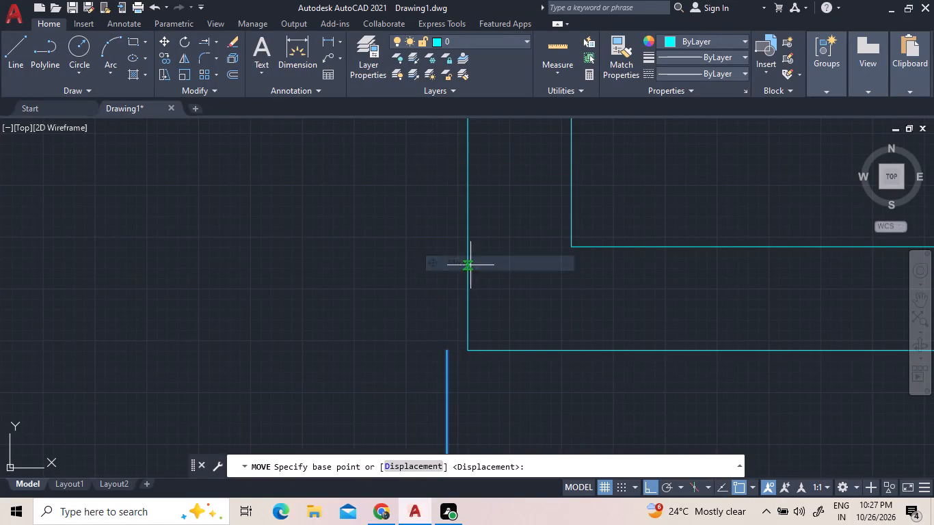
left_click(446, 354)
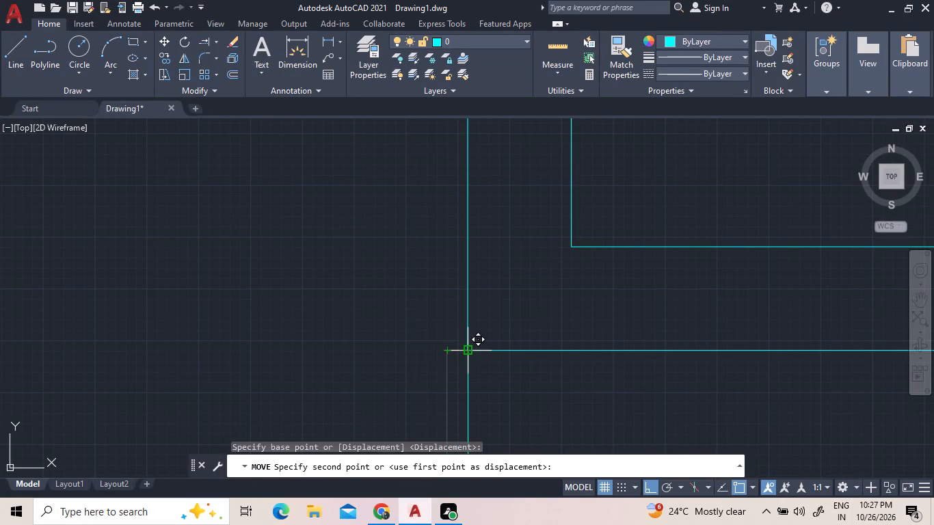
left_click(466, 350)
scroll(517, 265, "down", 6)
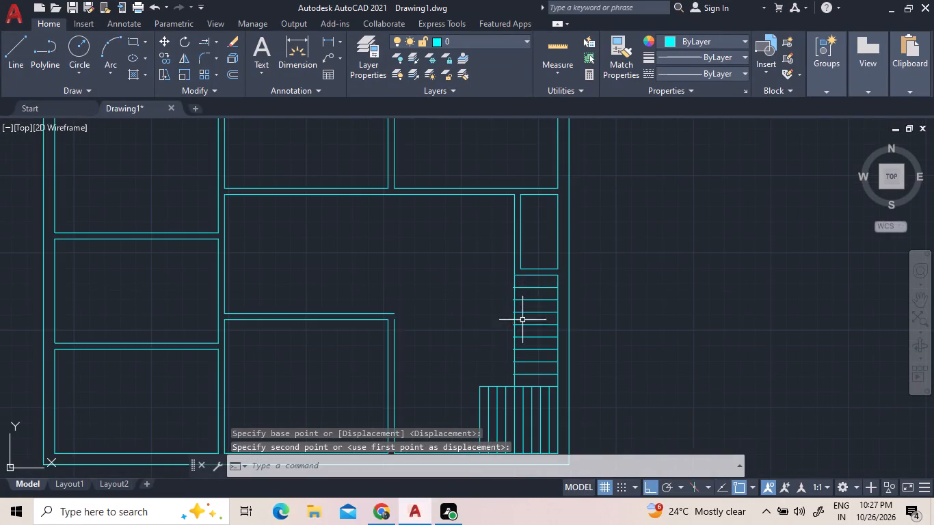
Trim the short ends of the eight horizontal tread lines that stick out past the stair strip's left edge line.
scroll(526, 370, "up", 3)
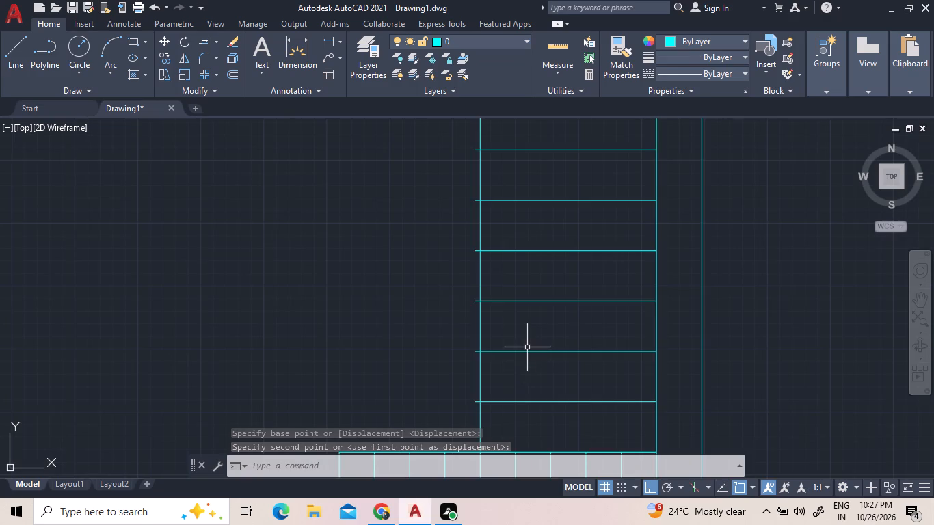
scroll(527, 347, "down", 1)
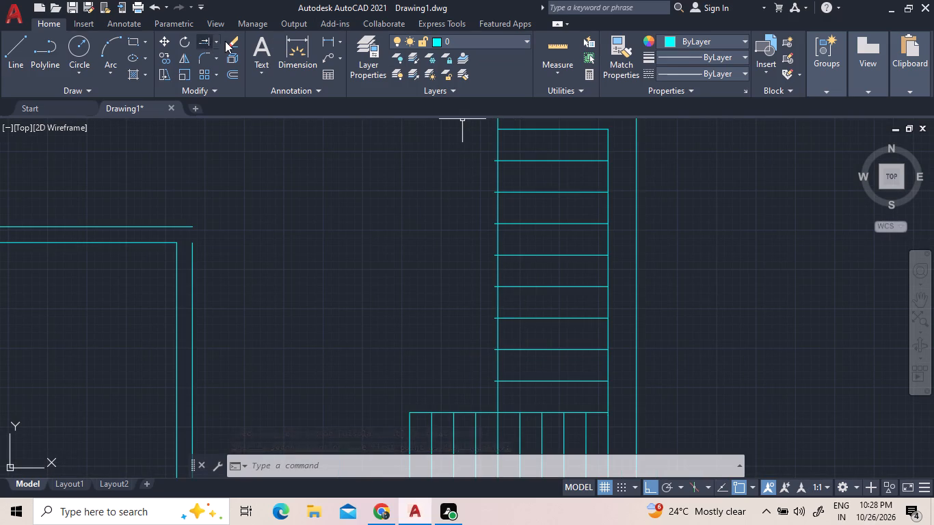
left_click(217, 38)
left_click(229, 76)
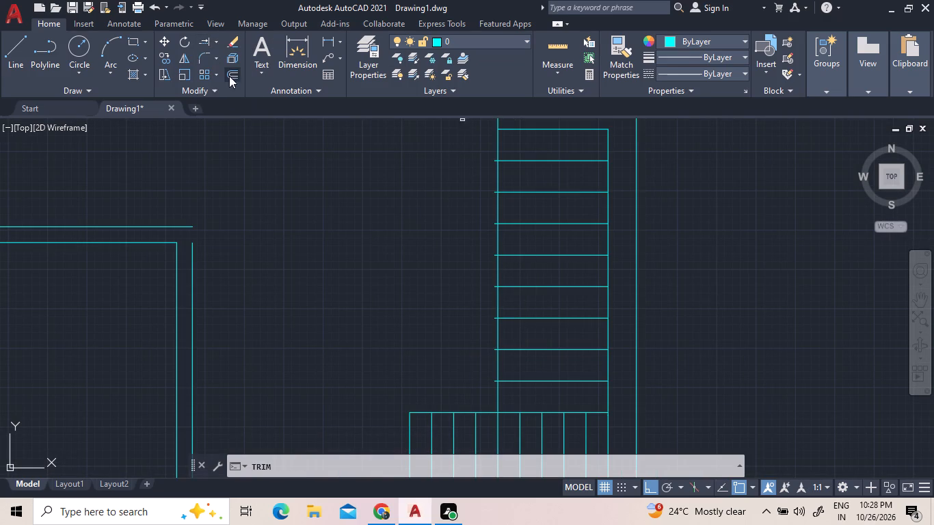
left_click(494, 162)
left_click(495, 193)
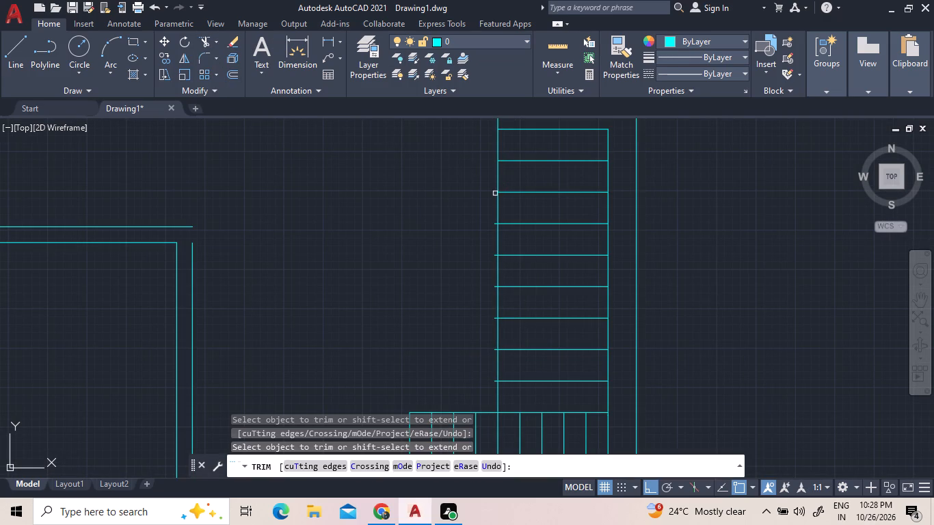
left_click(496, 224)
left_click(494, 257)
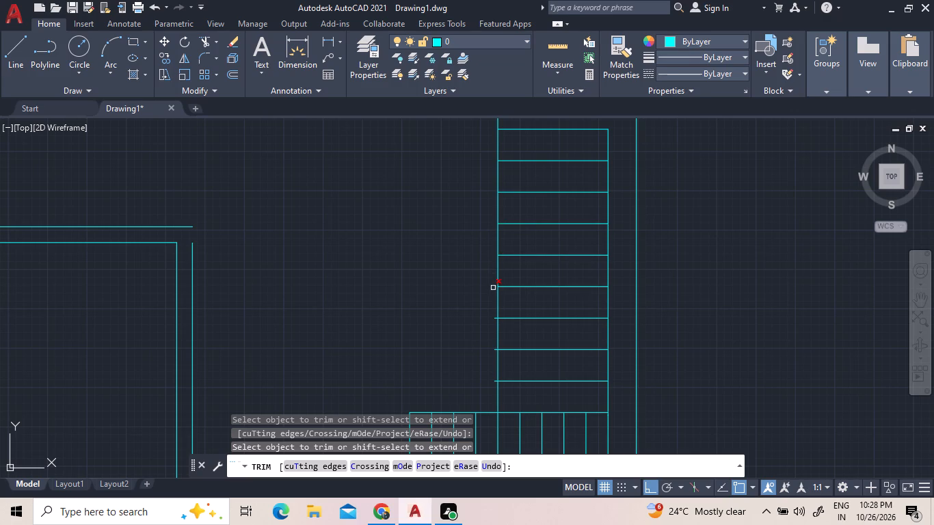
left_click(493, 288)
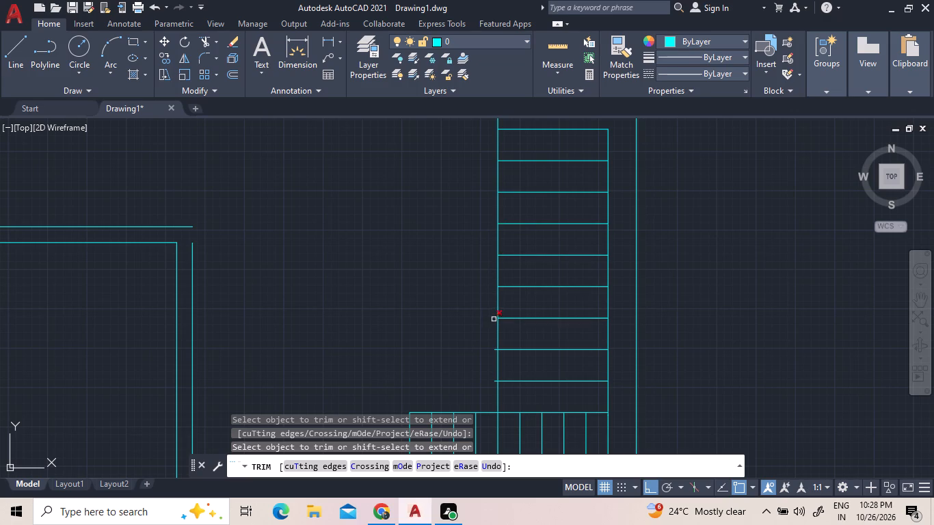
left_click(494, 319)
left_click(493, 350)
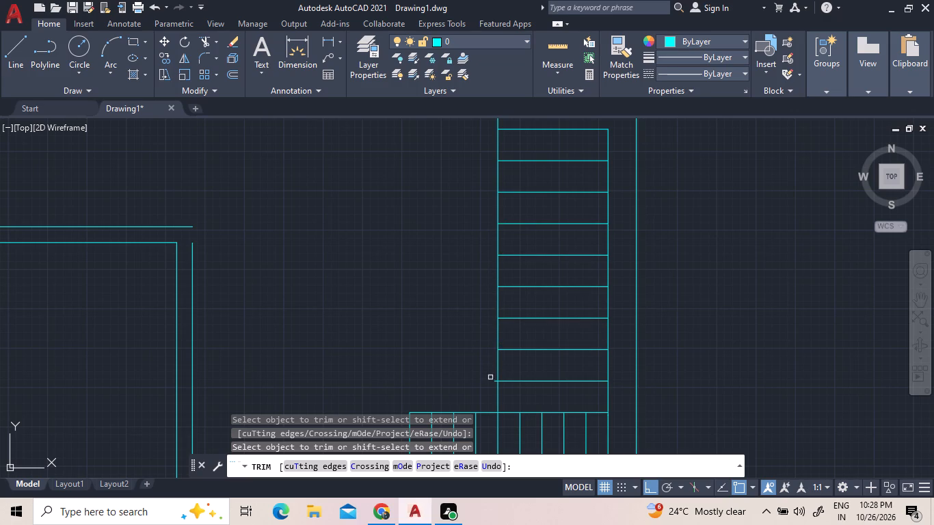
left_click(494, 381)
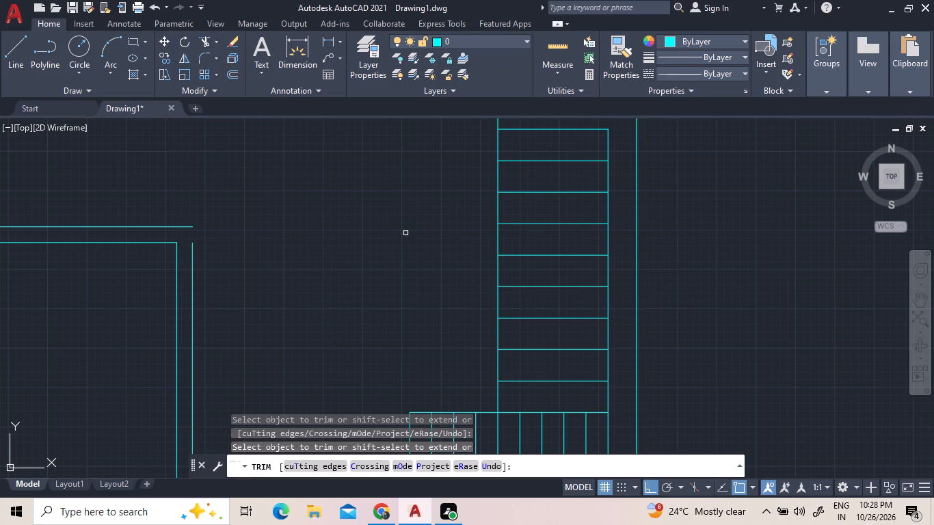
right_click(405, 233)
left_click(436, 245)
Erase the four vertical lines inside the stair strip below the last tread line, leaving the corner landing empty.
scroll(412, 167, "down", 2)
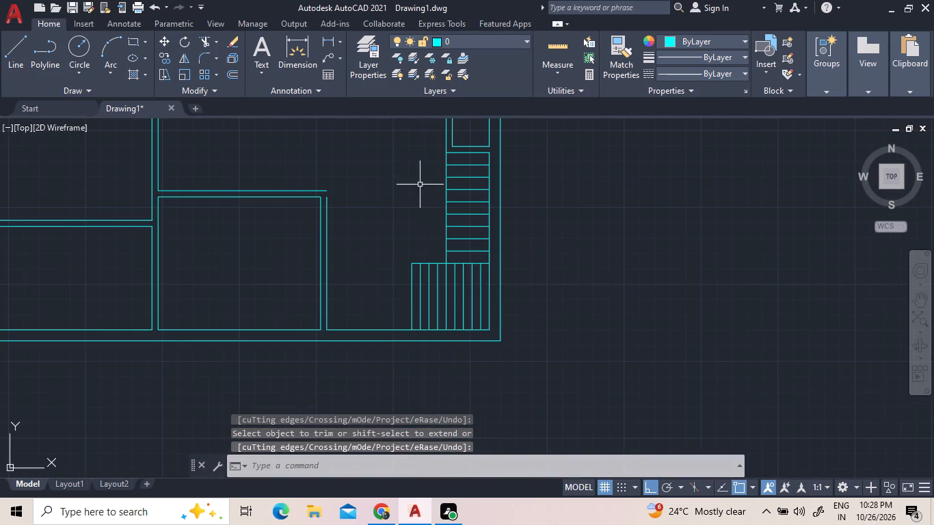
scroll(472, 263, "up", 2)
left_click(502, 291)
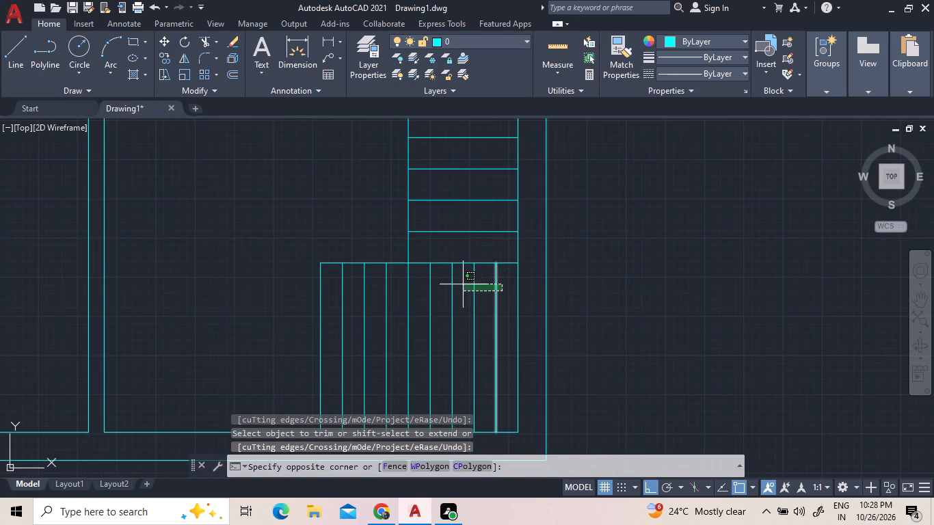
left_click(424, 284)
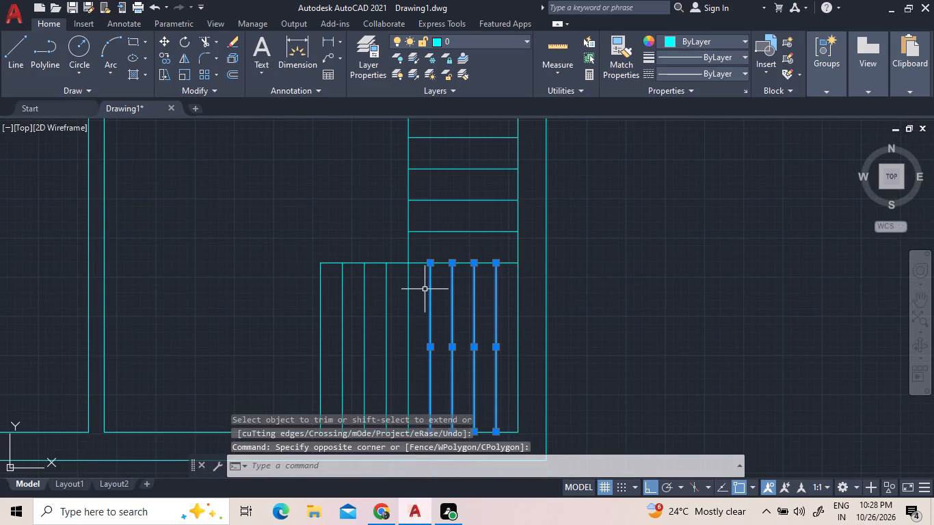
key("Delete")
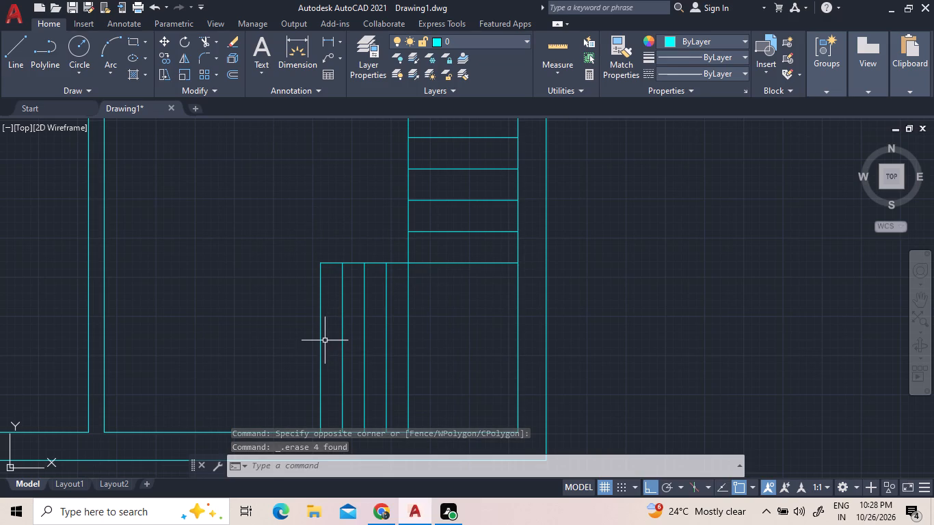
Offset the outermost vertical stair line to the left at 7" spacing to add four more lines to the lower flight.
left_click(236, 76)
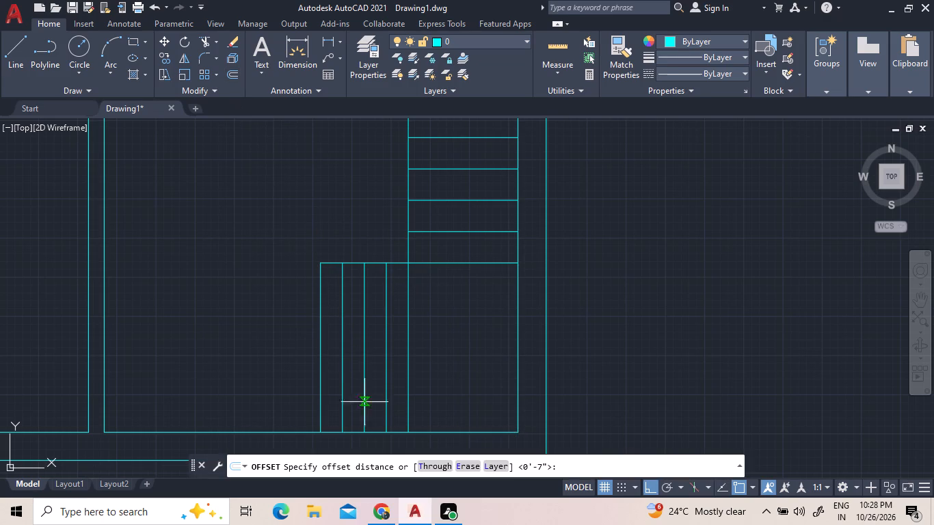
key("Return")
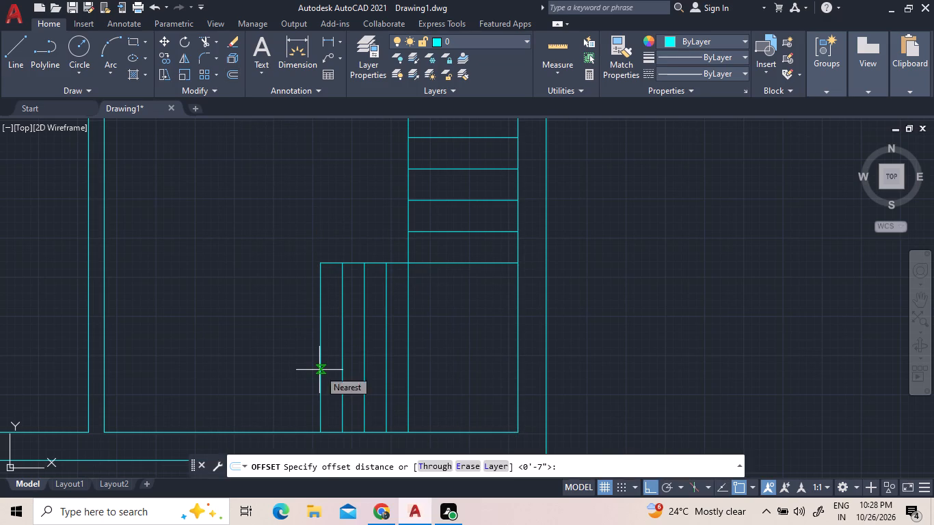
left_click(319, 368)
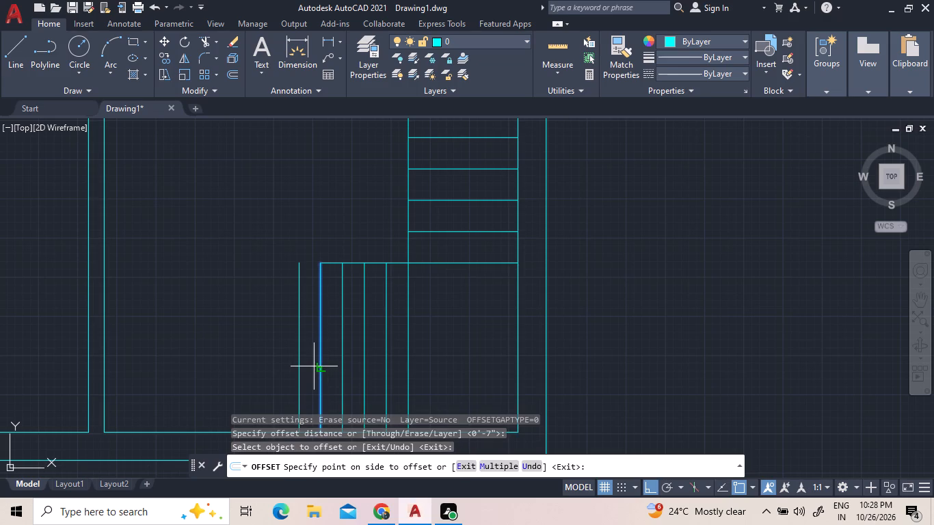
key("m")
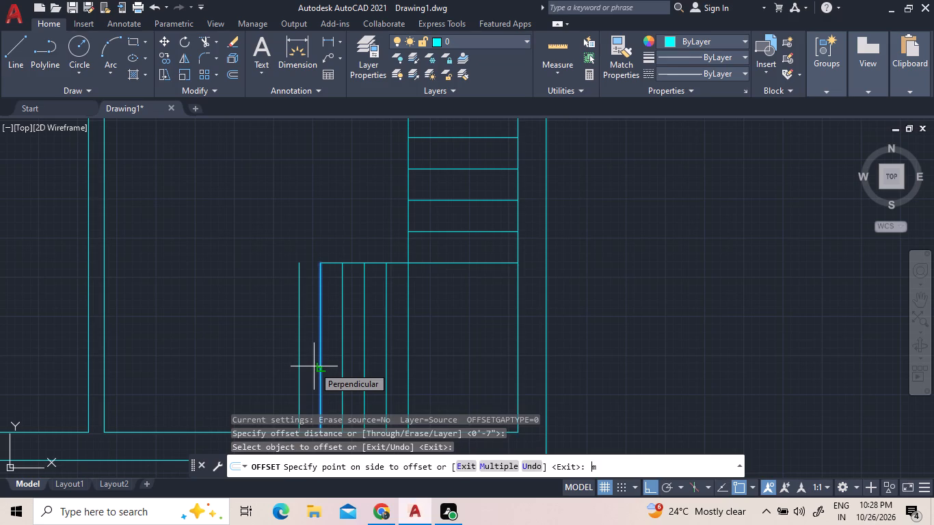
key("Return")
left_click(314, 366)
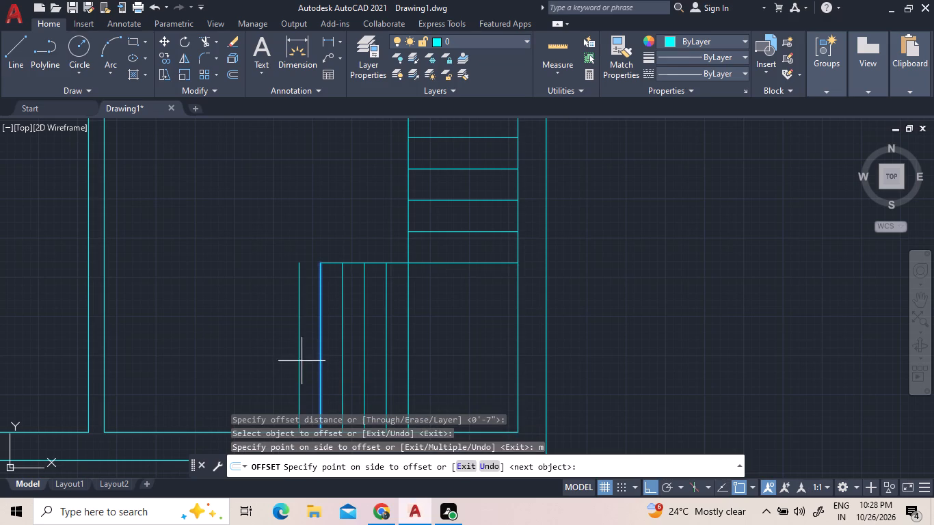
left_click(277, 349)
left_click(248, 329)
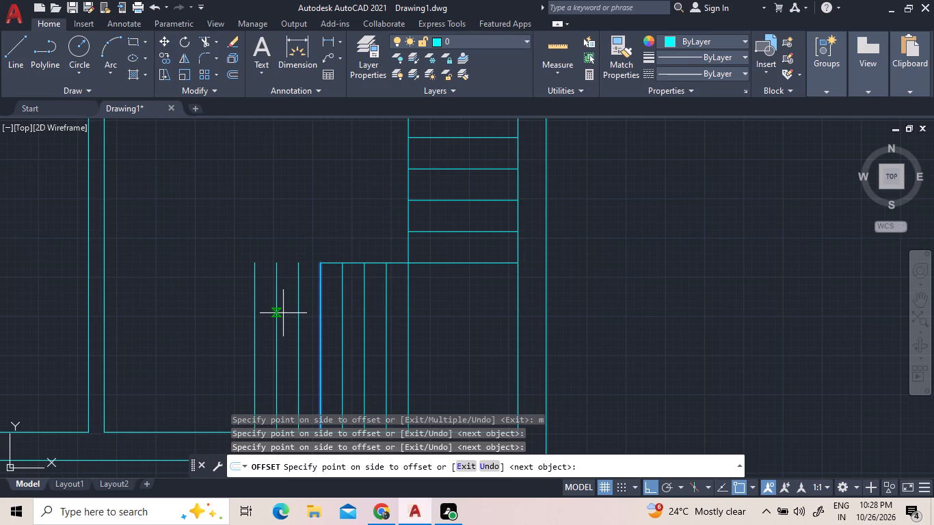
left_click(235, 313)
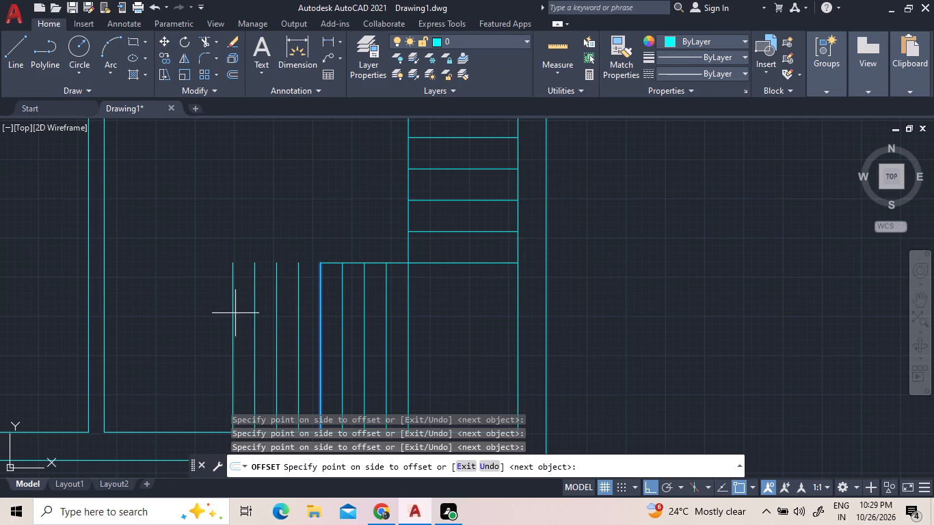
left_click(209, 312)
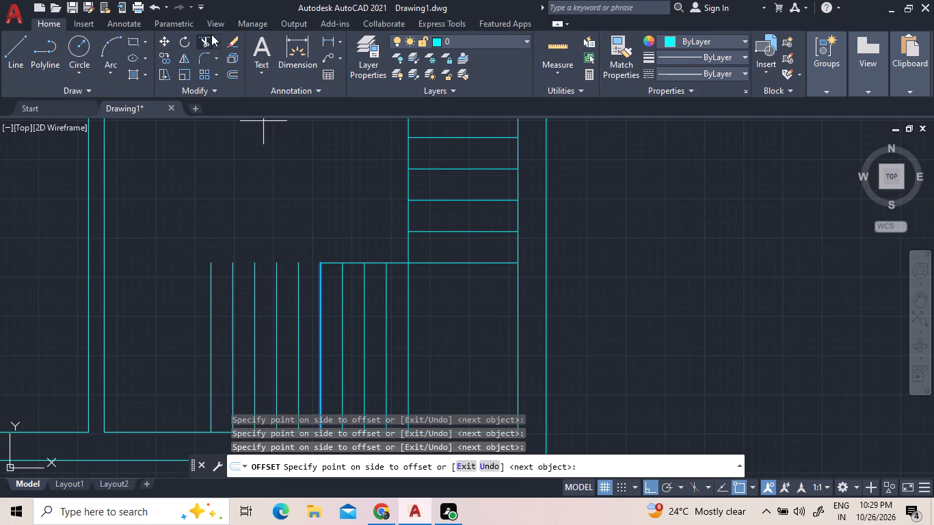
Extend the lower flight's top line left across the new vertical lines to the outermost one.
left_click(213, 40)
left_click(220, 89)
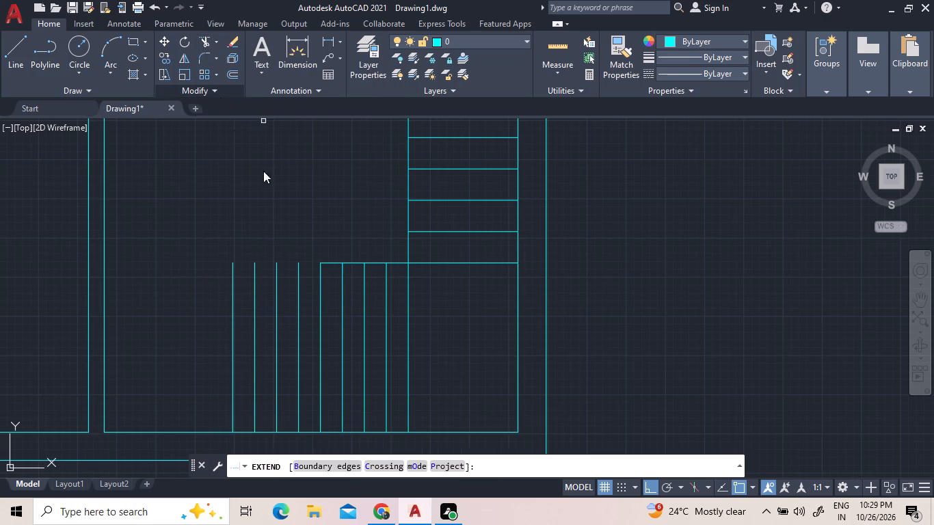
left_click(328, 261)
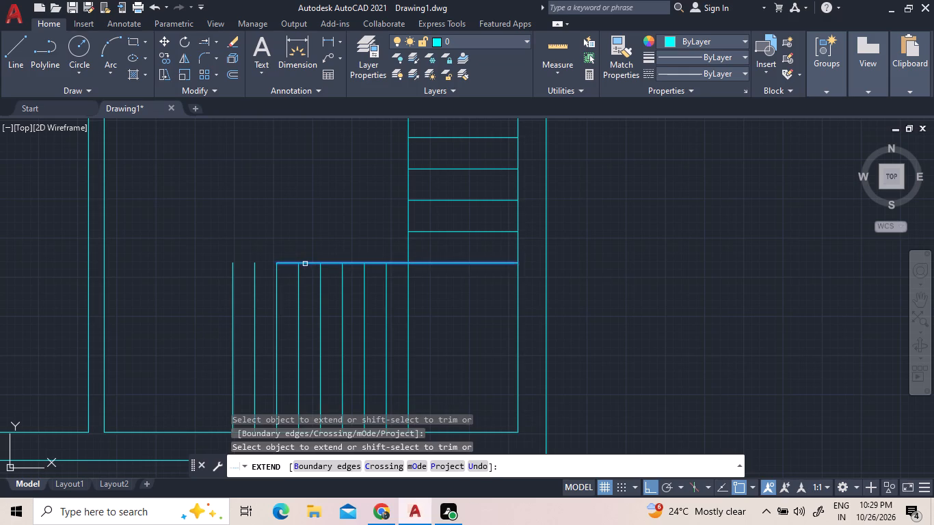
left_click(305, 264)
left_click(288, 261)
left_click(267, 260)
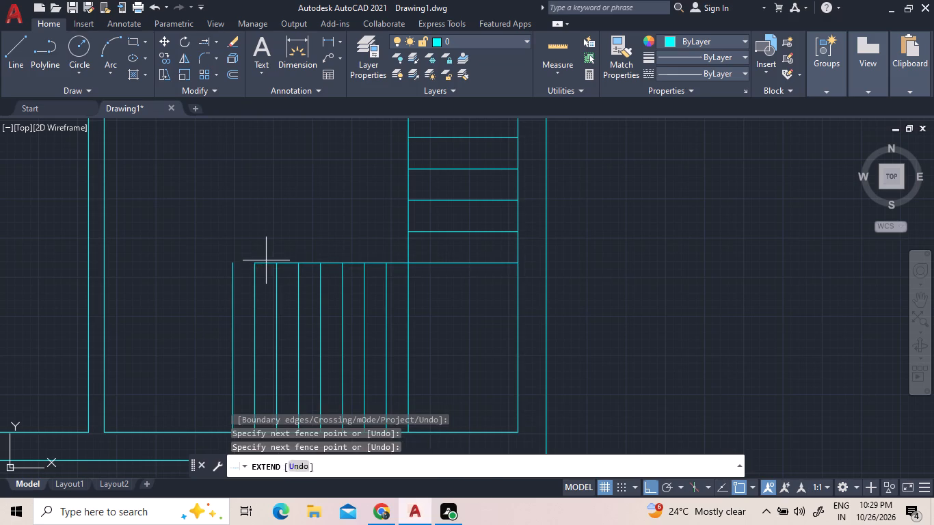
left_click(265, 272)
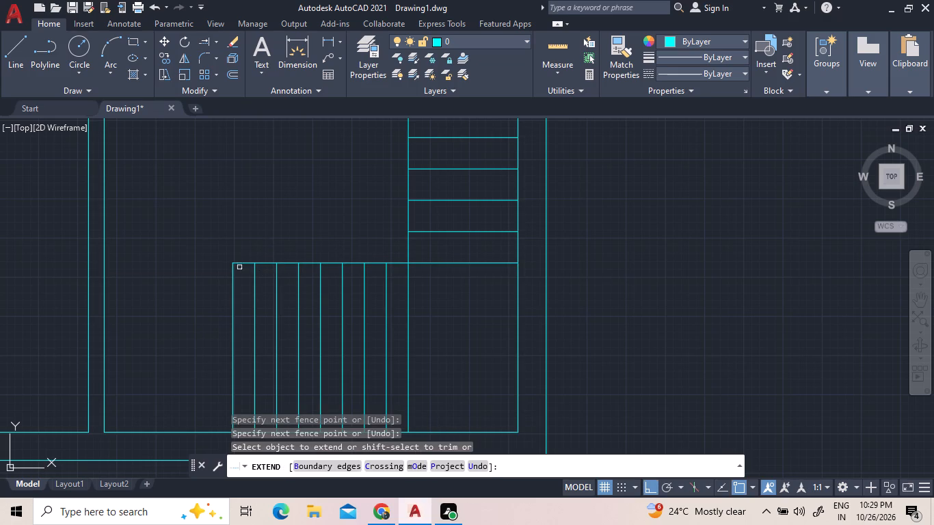
left_click(233, 291)
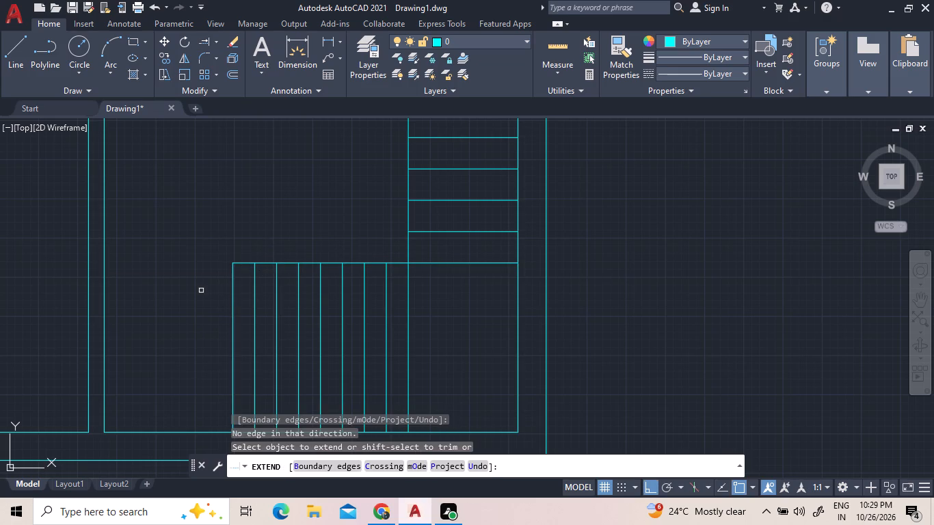
right_click(163, 293)
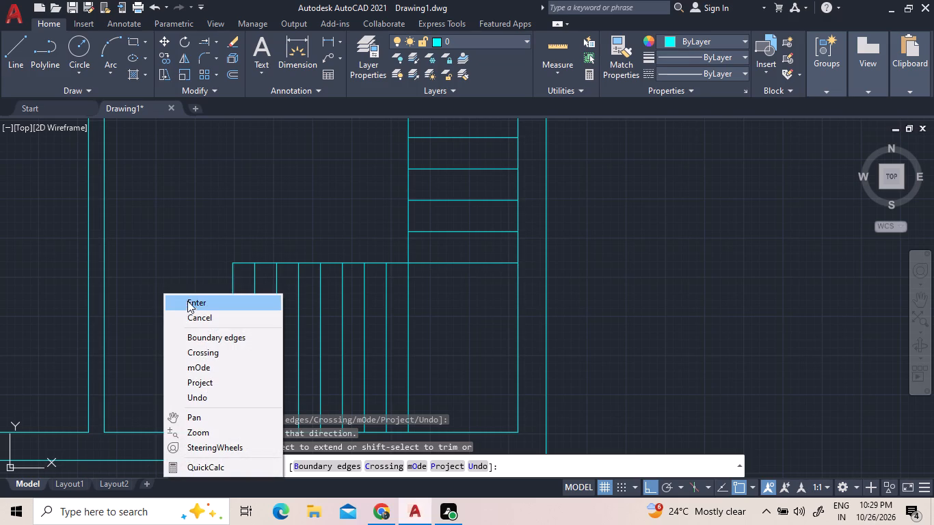
left_click(187, 304)
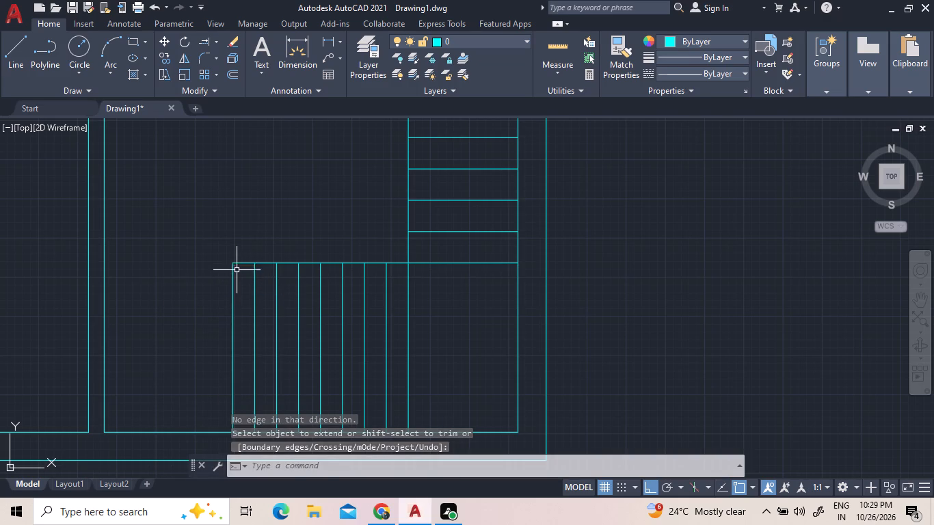
Fillet the lower middle room's two outer partition lines together to close its upper-right corner.
scroll(299, 356, "down", 3)
scroll(269, 291, "up", 2)
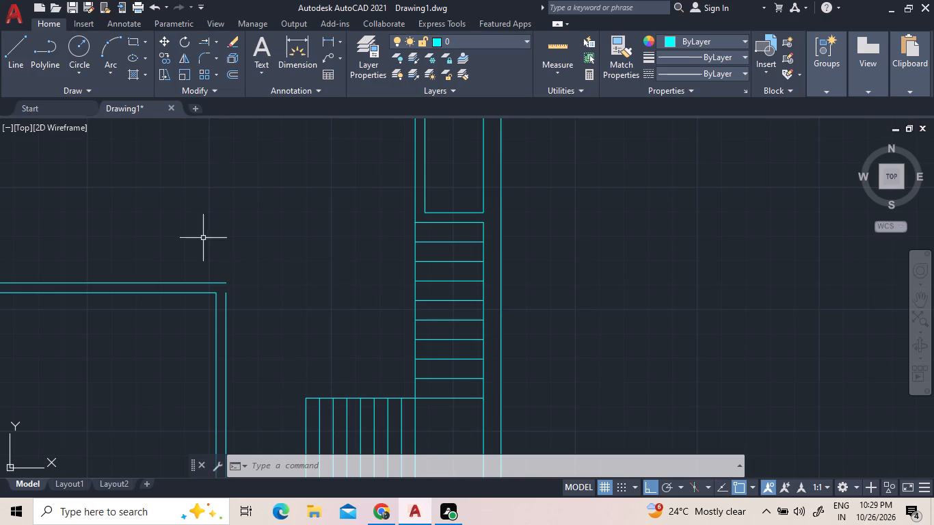
left_click(205, 55)
left_click(211, 282)
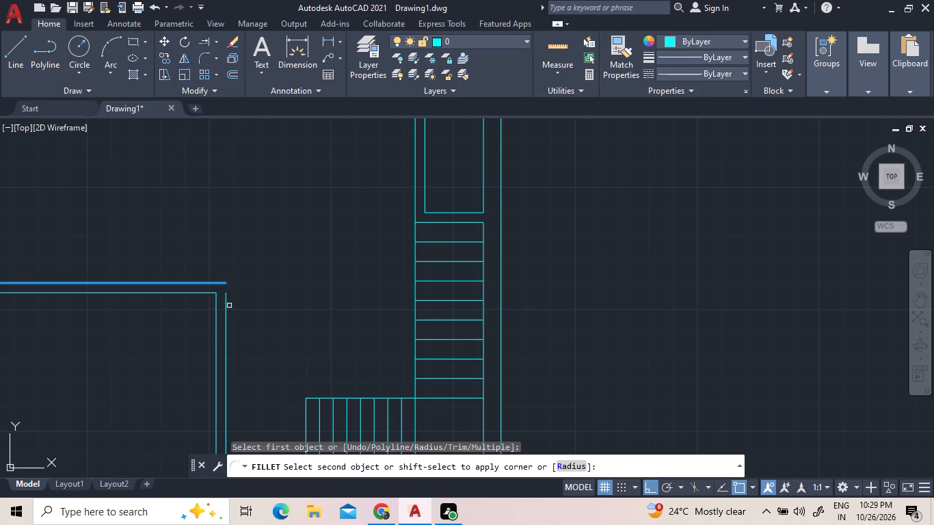
left_click(225, 300, "shift")
scroll(267, 226, "down", 2)
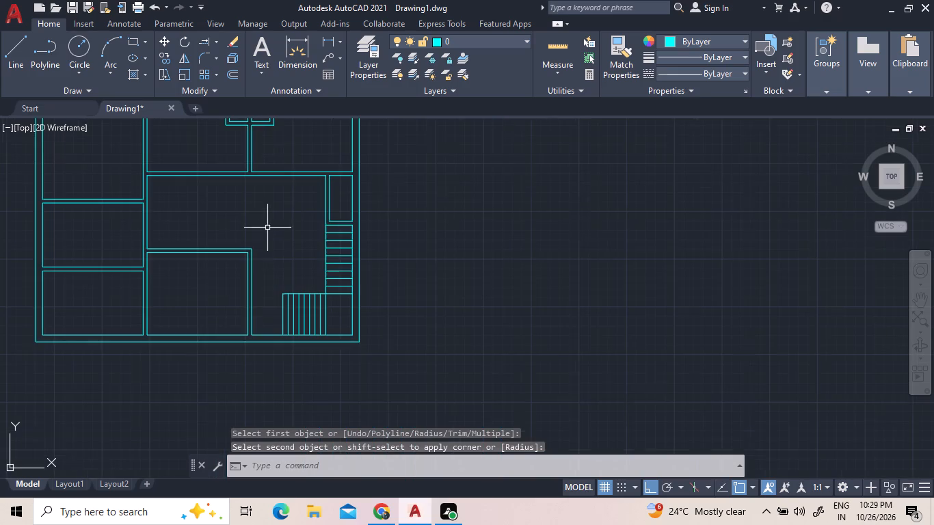
Draw an 8'6" by 3'6" rectangle on top of the lower middle room's upper wall, starting above its inner right wall line and extending left.
scroll(148, 202, "up", 1)
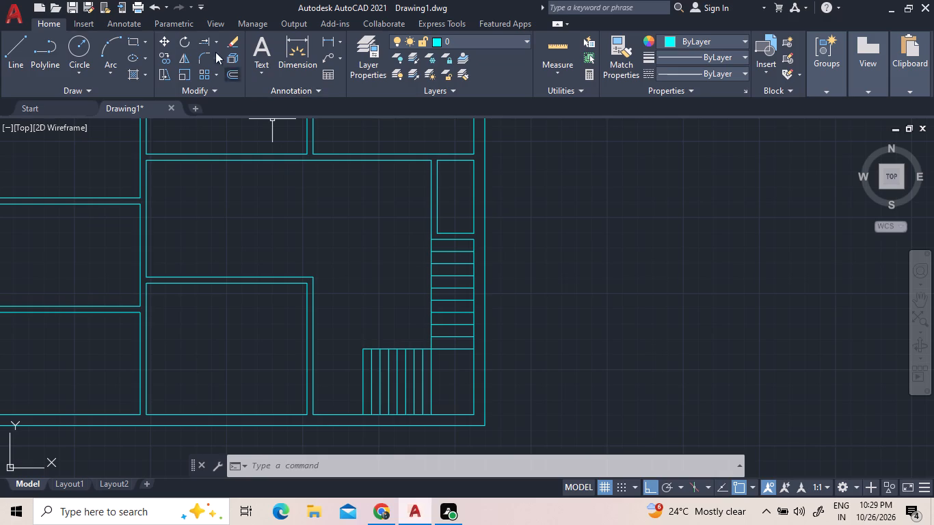
left_click(135, 44)
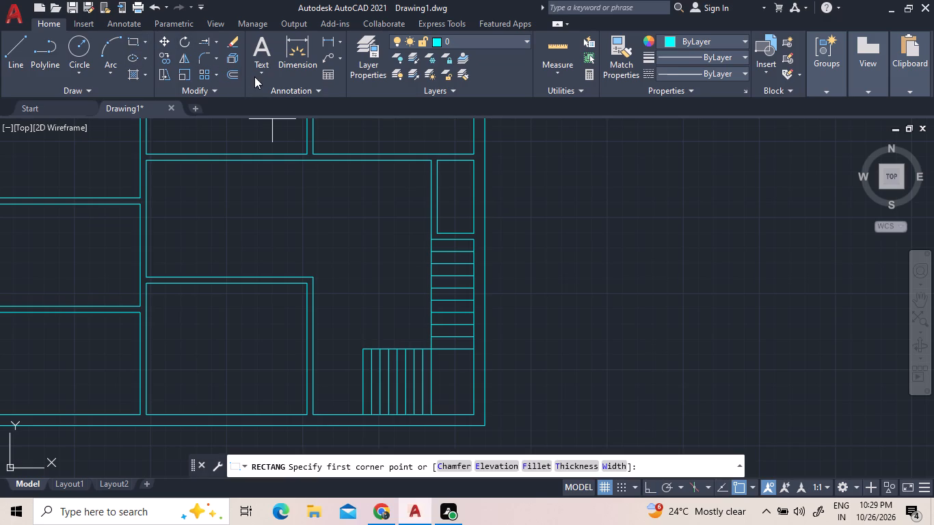
scroll(311, 273, "up", 2)
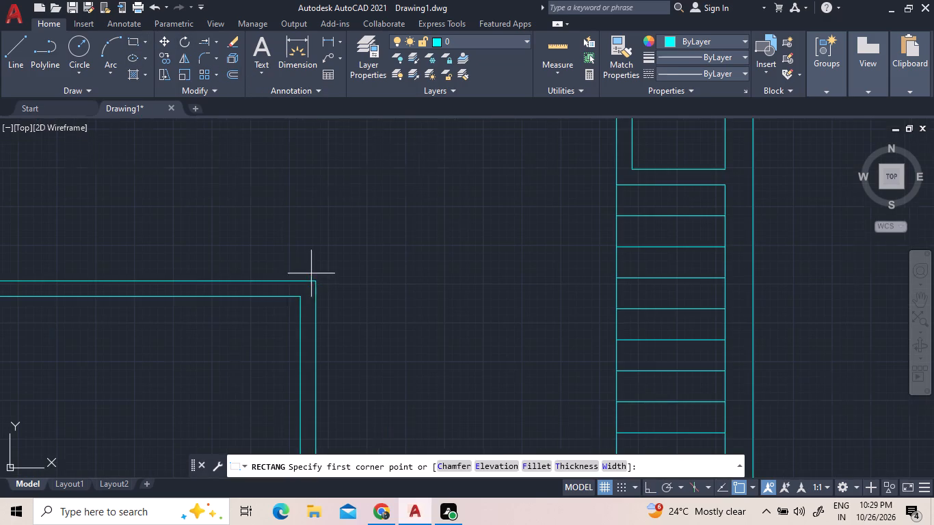
left_click(302, 278)
scroll(206, 219, "down", 2)
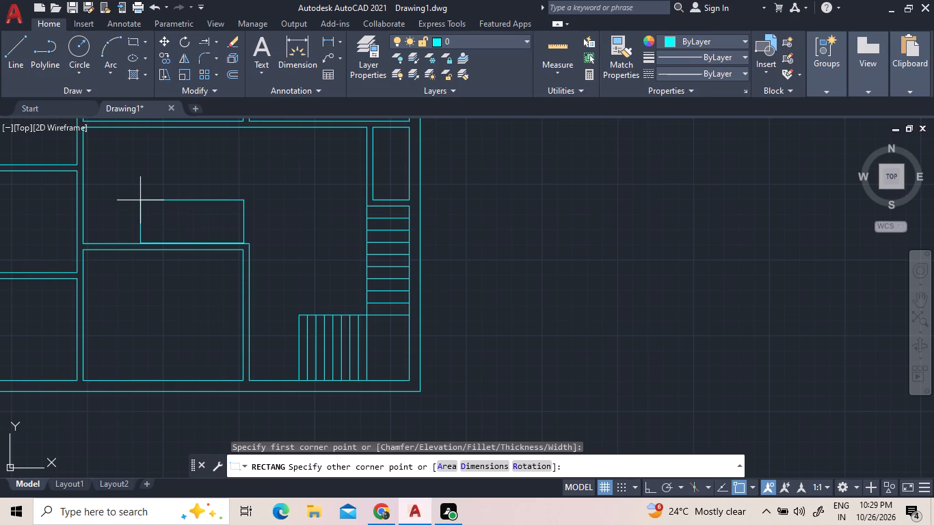
type("d")
key("space")
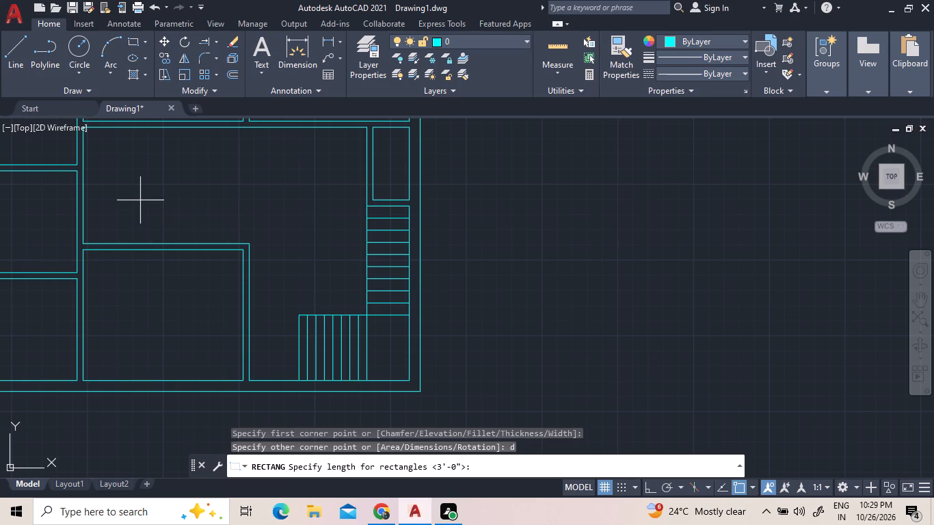
key("8")
type("'6\"")
key("Return")
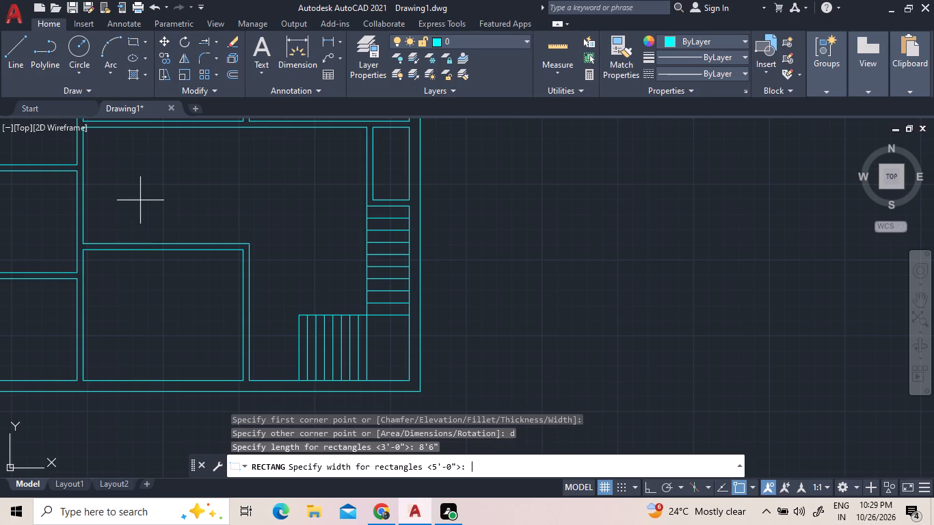
key("3")
type("'6\"")
key("Return")
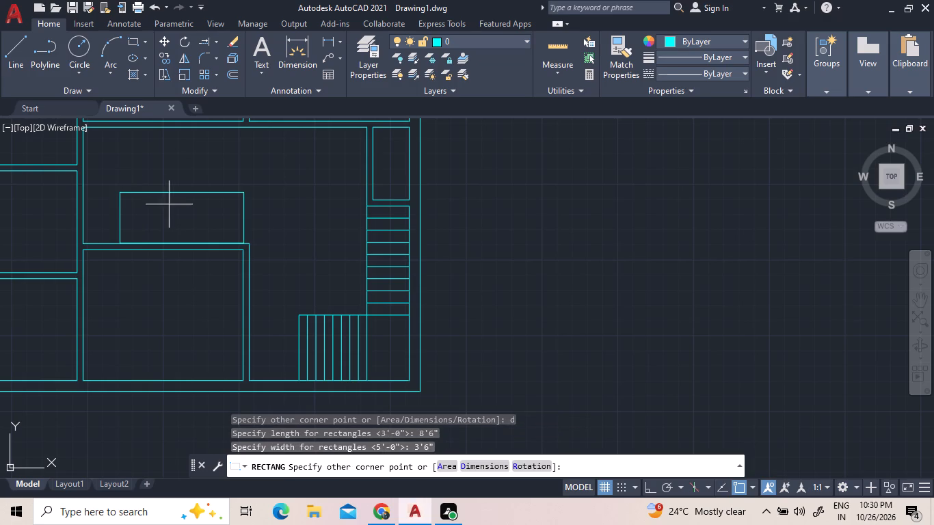
left_click(182, 225)
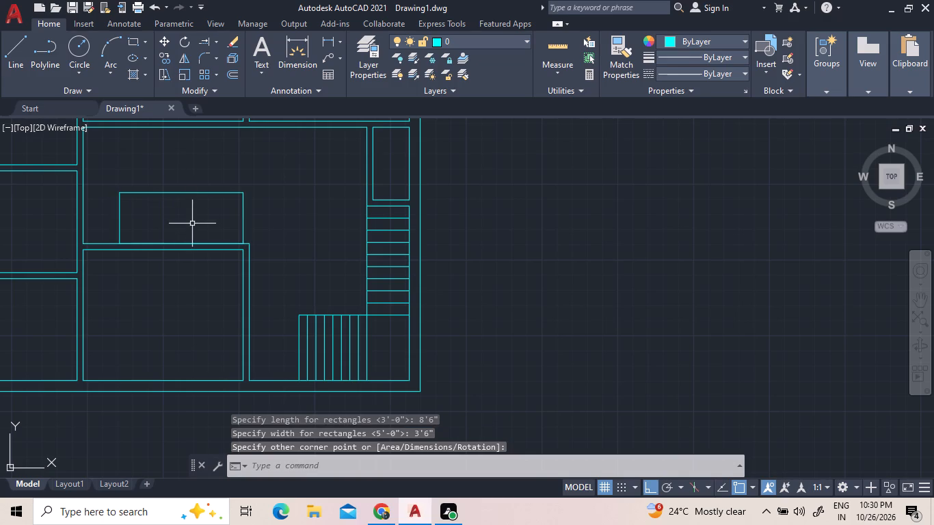
Explode the small room rectangle above the lower middle room into separate lines.
scroll(196, 228, "up", 2)
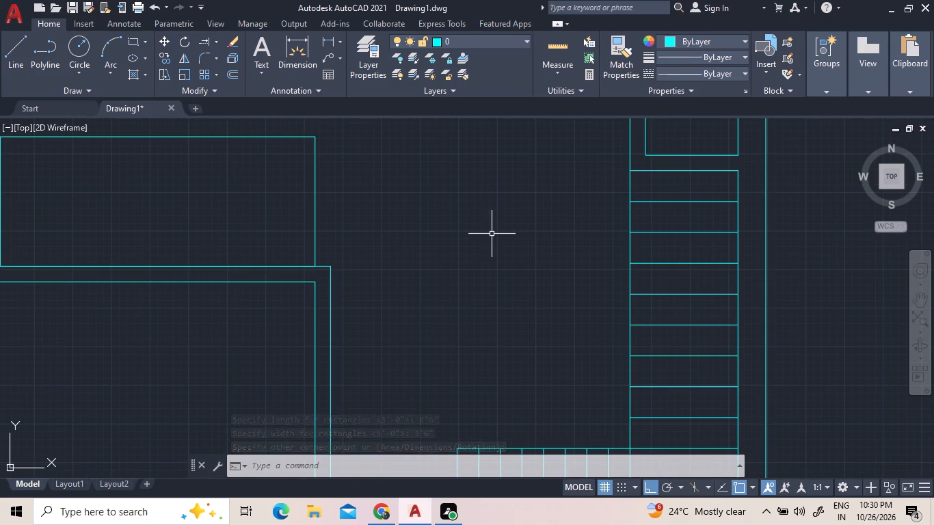
left_click_drag(366, 191, 343, 192)
left_click(129, 148)
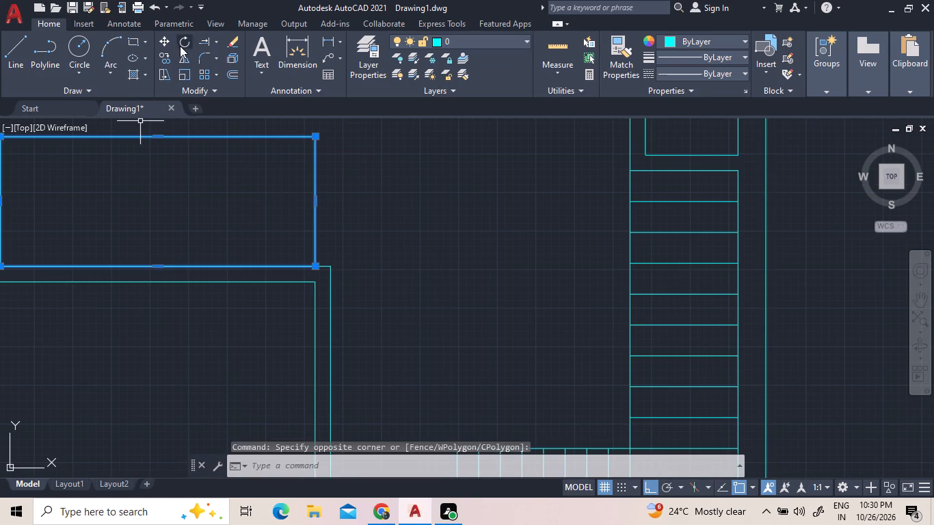
left_click(234, 57)
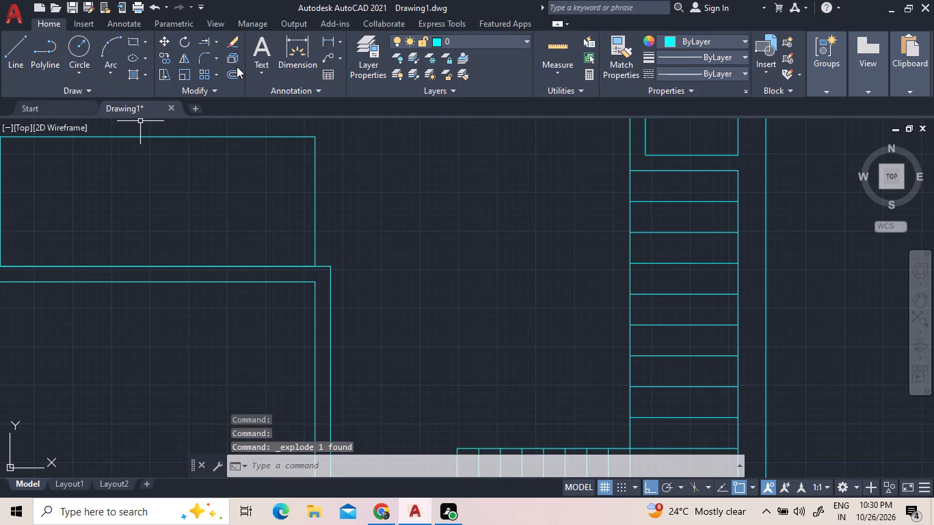
Offset the small room's right, top and left lines outward by 5" to form its partition walls.
type("5\"")
key("Return")
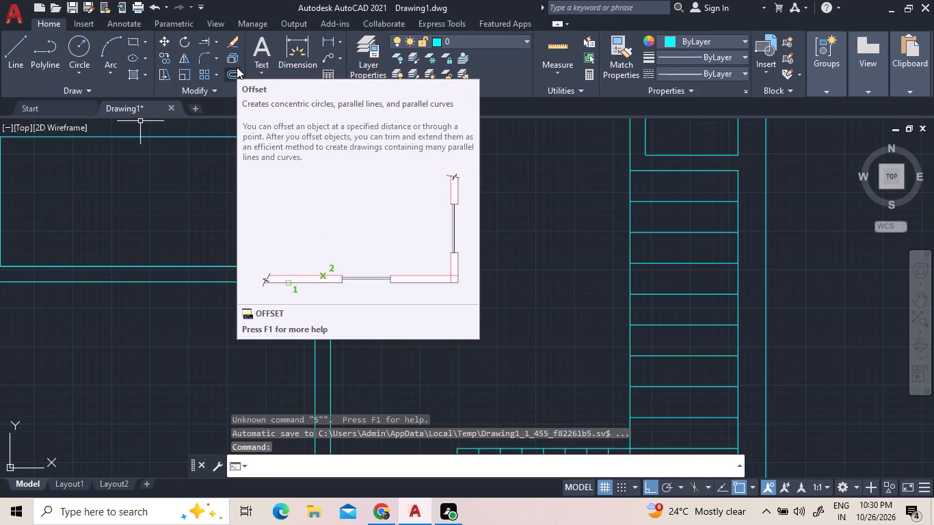
double_click(233, 75)
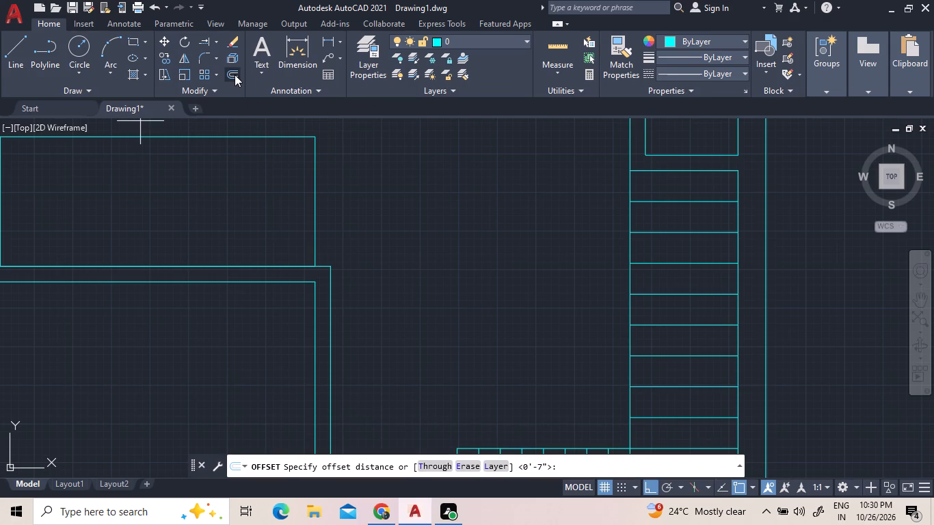
key("4")
key("BackSpace")
type("5\"")
key("Return")
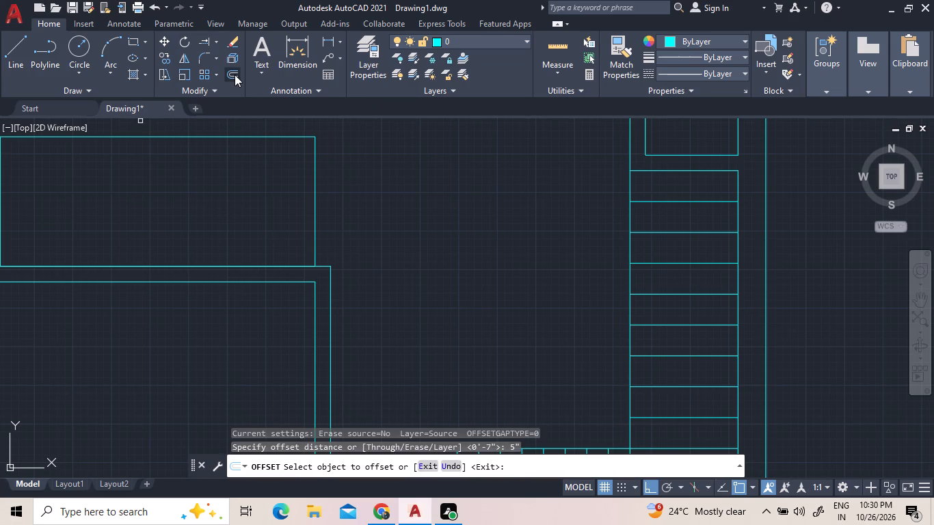
left_click(315, 202)
left_click(328, 202)
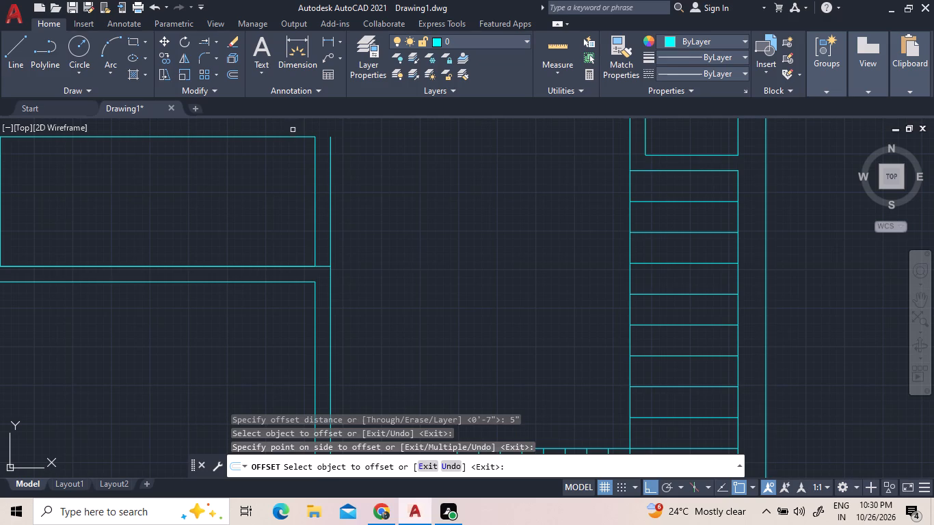
left_click(293, 135)
left_click(293, 127)
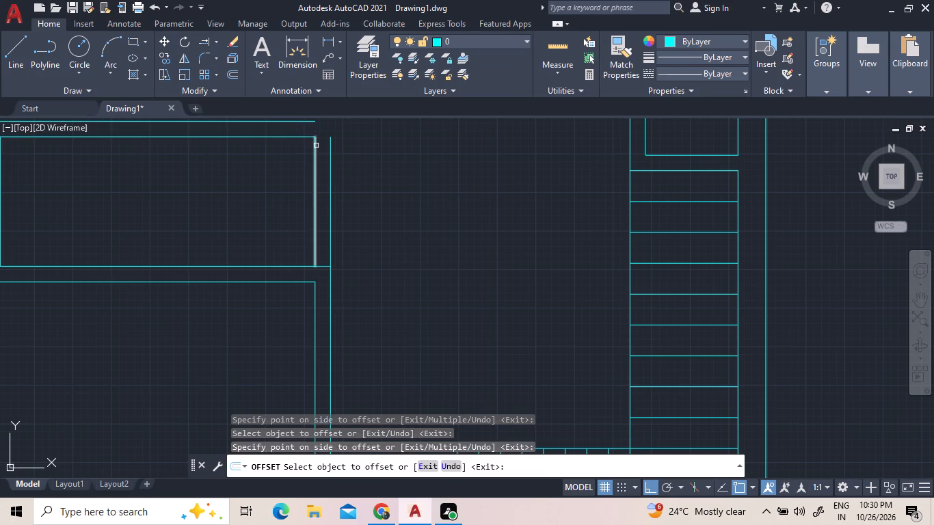
scroll(318, 152, "down", 2)
left_click(195, 178)
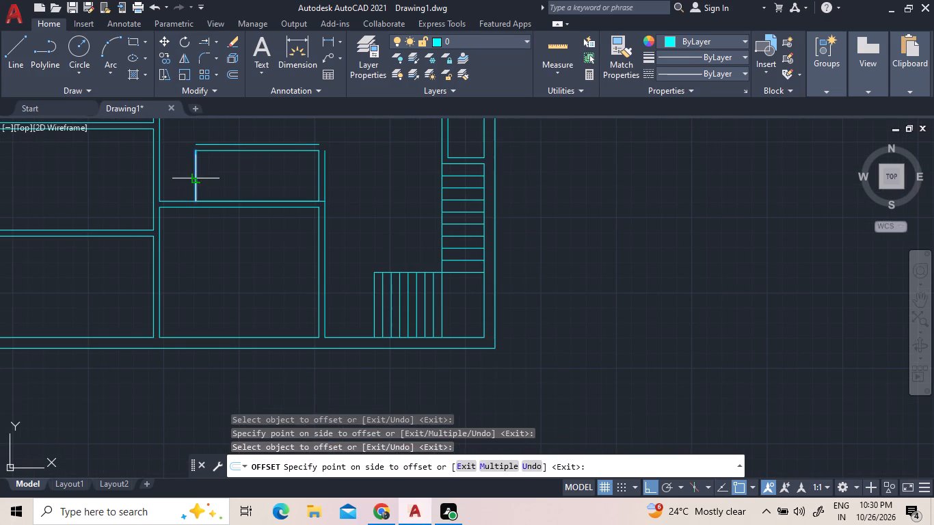
left_click(176, 170)
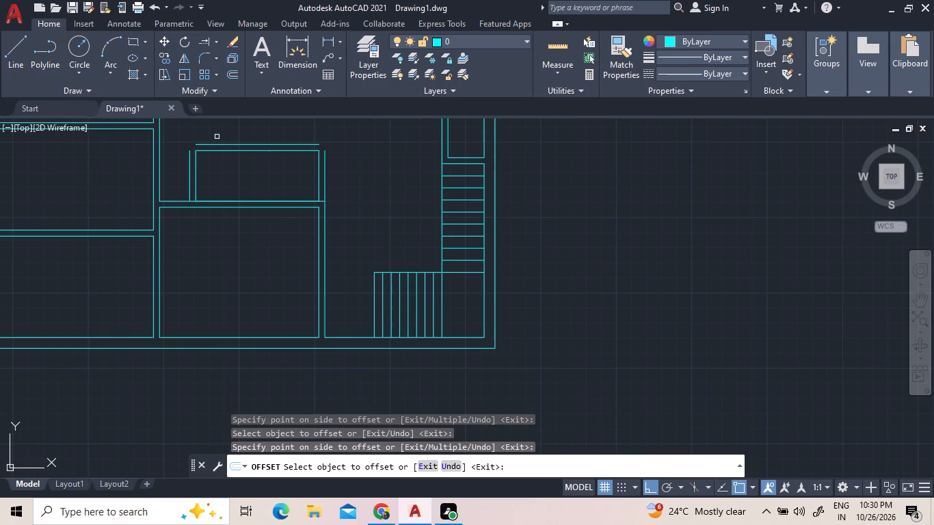
scroll(217, 139, "down", 2)
scroll(232, 129, "up", 2)
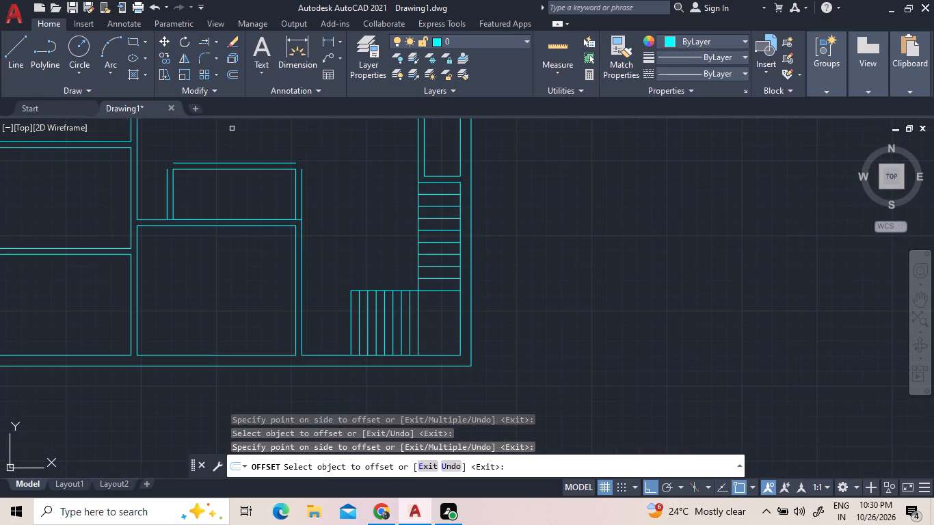
right_click(321, 178)
left_click(327, 181)
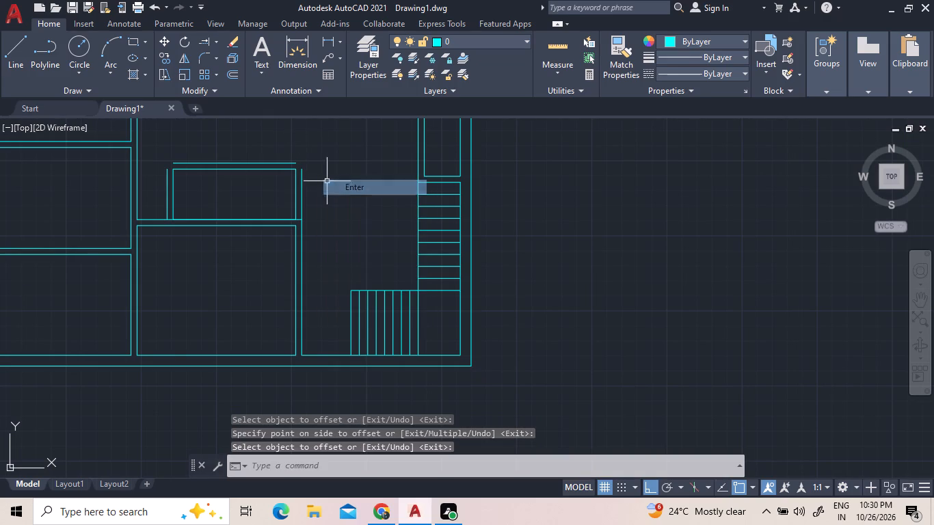
Fillet the small room's outer top line with the outer right and left lines to close both upper corners.
left_click(202, 58)
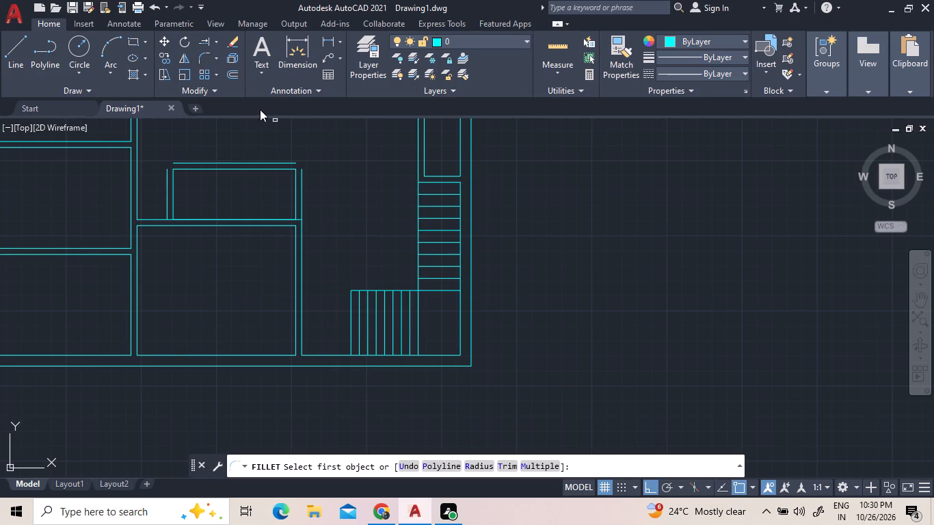
left_click(290, 162)
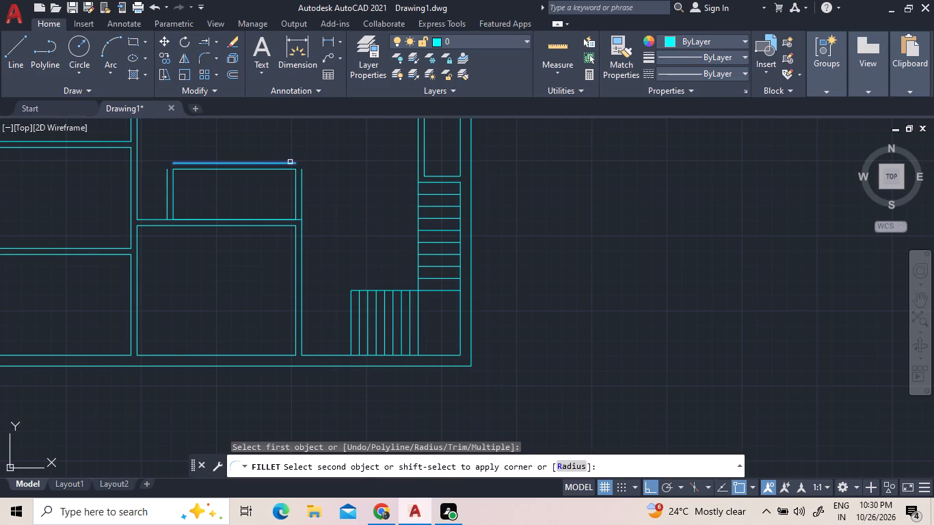
left_click(302, 181, "shift")
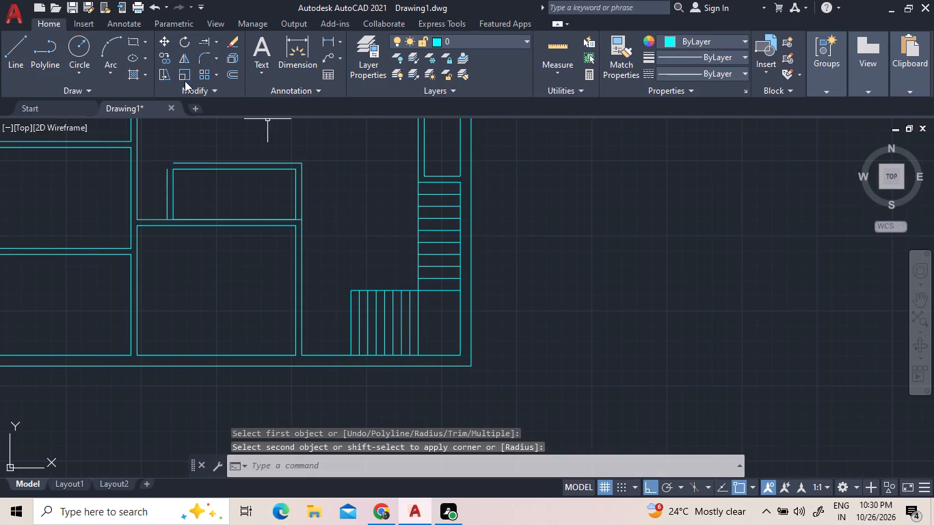
left_click(206, 55)
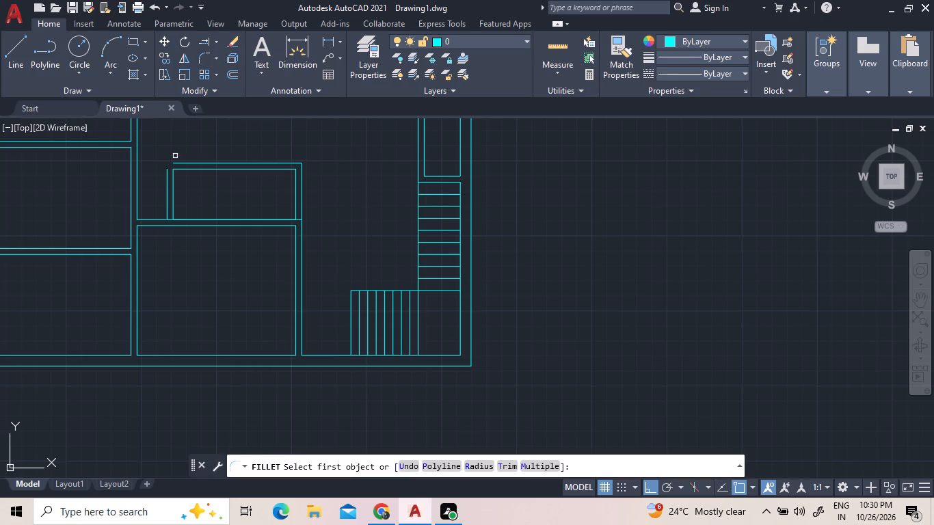
left_click(181, 163, "shift")
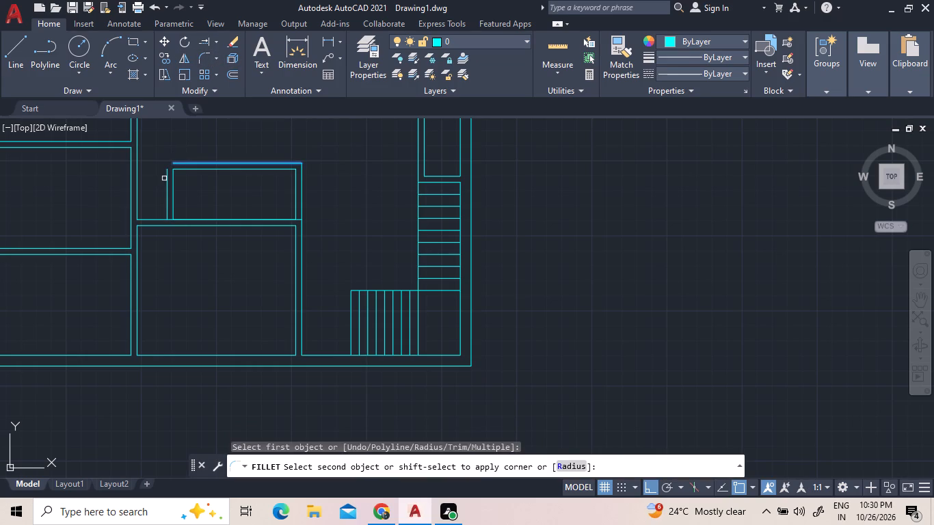
left_click(168, 179, "shift")
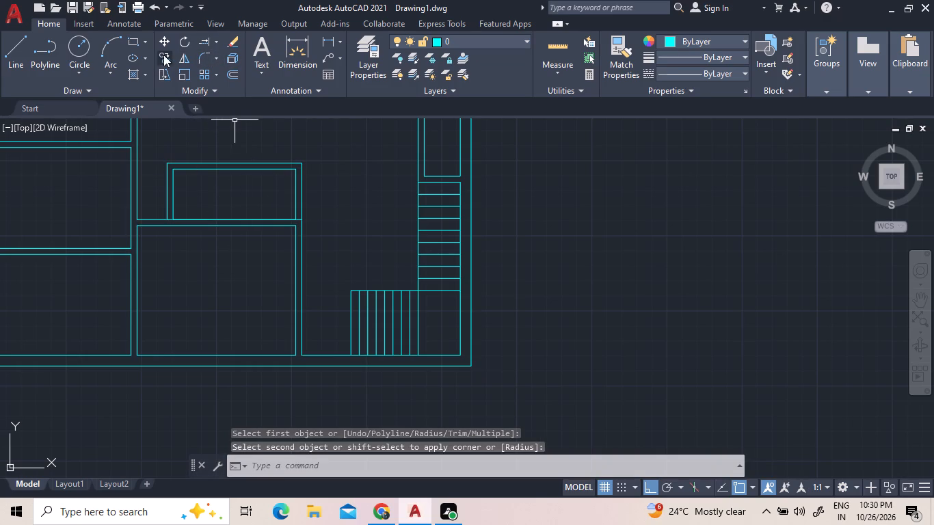
Trim the lower middle room's upper wall line where it crosses the small room's left and right partitions.
left_click(217, 36)
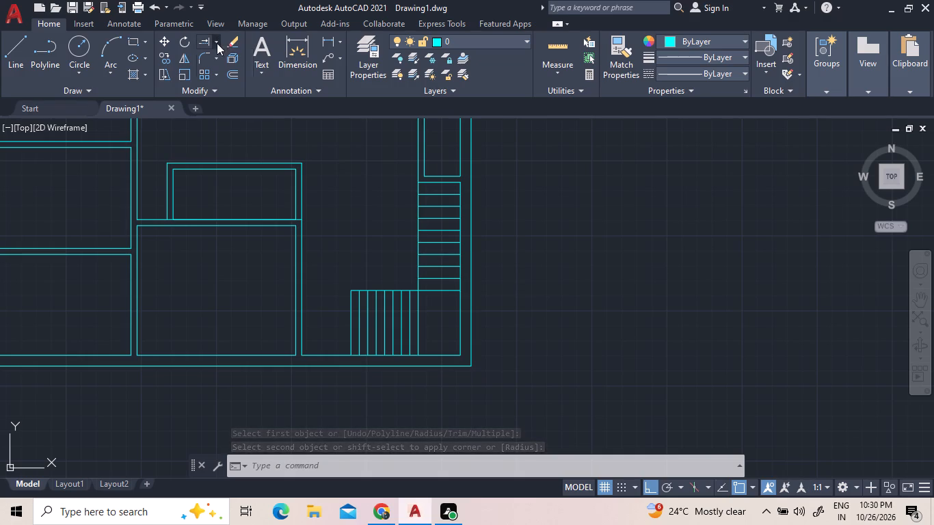
left_click(217, 76)
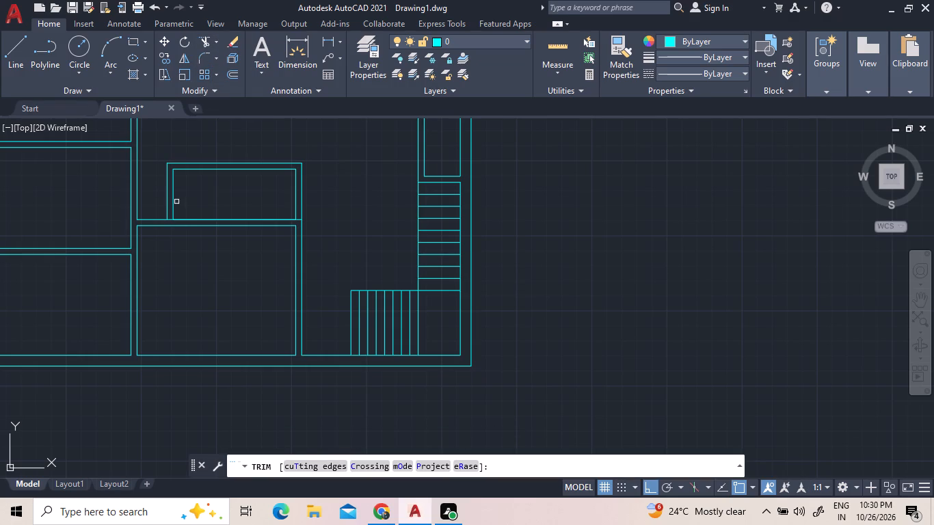
scroll(174, 205, "up", 1)
left_click(168, 226)
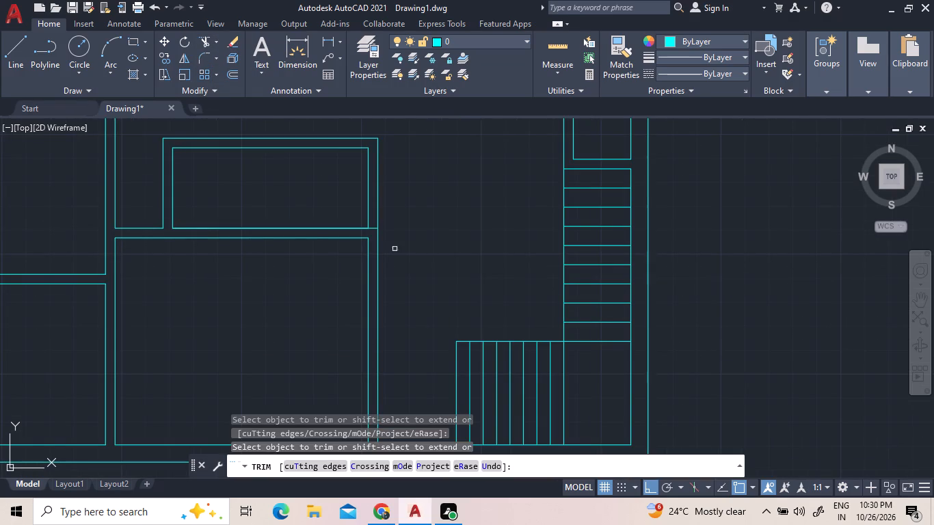
left_click(371, 227)
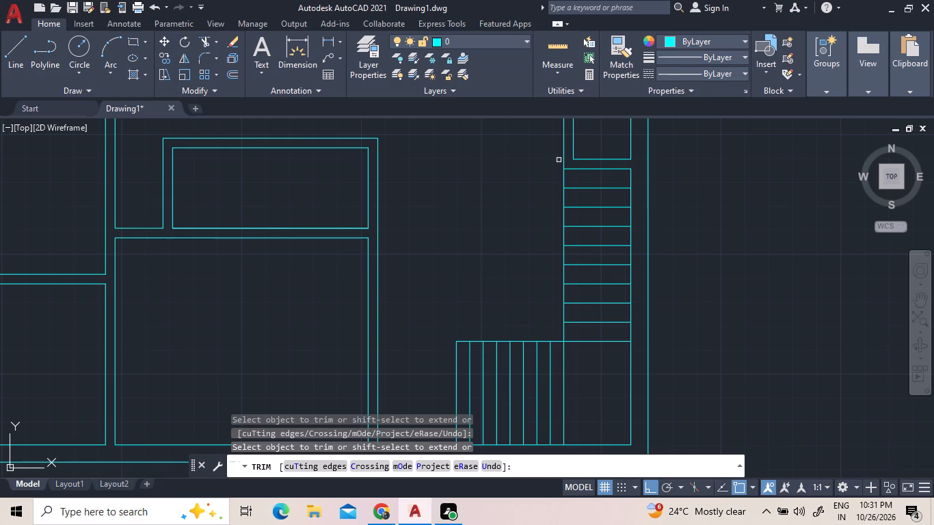
scroll(228, 253, "down", 1)
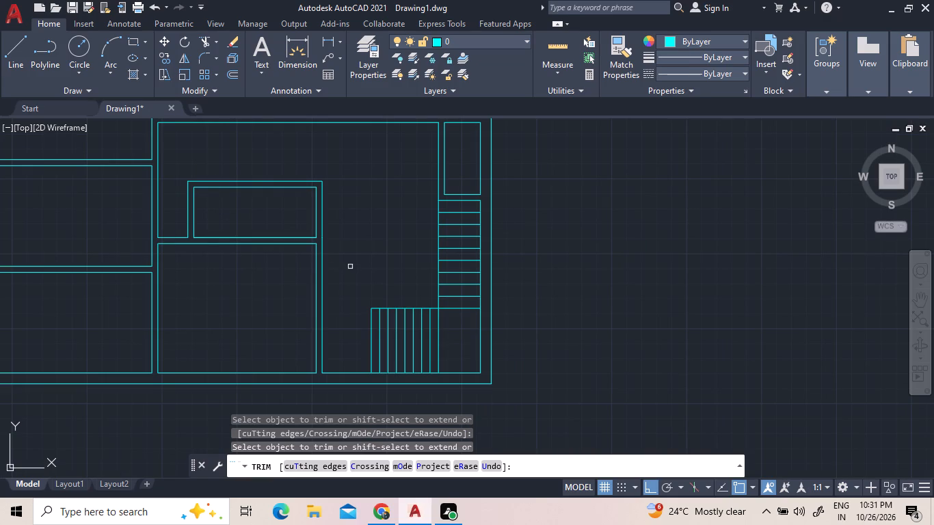
Finish trimming the wall lines around the small room above the lower middle room.
scroll(350, 267, "down", 2)
scroll(349, 267, "up", 2)
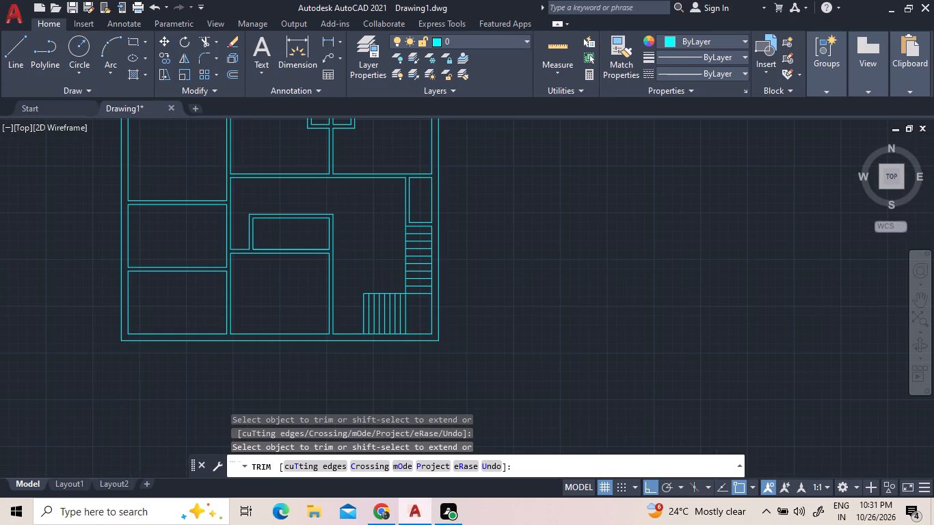
right_click(347, 267)
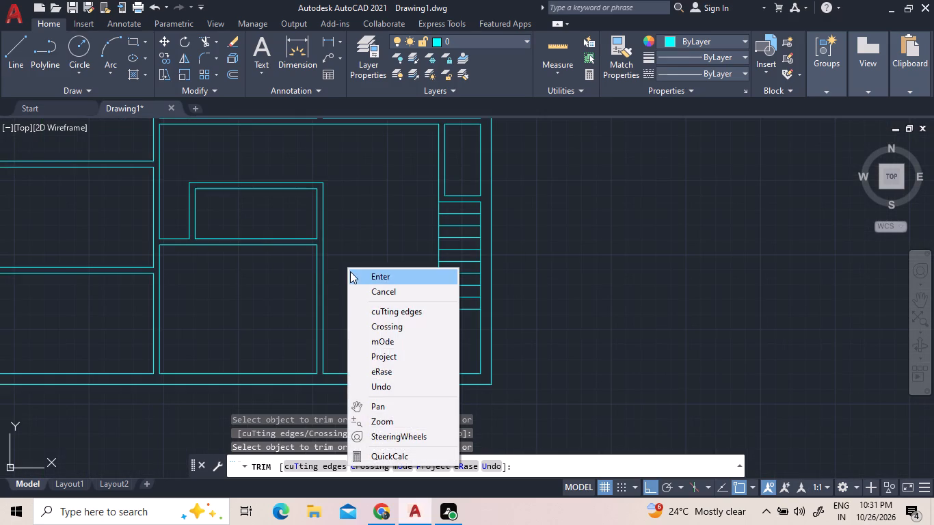
left_click(350, 271)
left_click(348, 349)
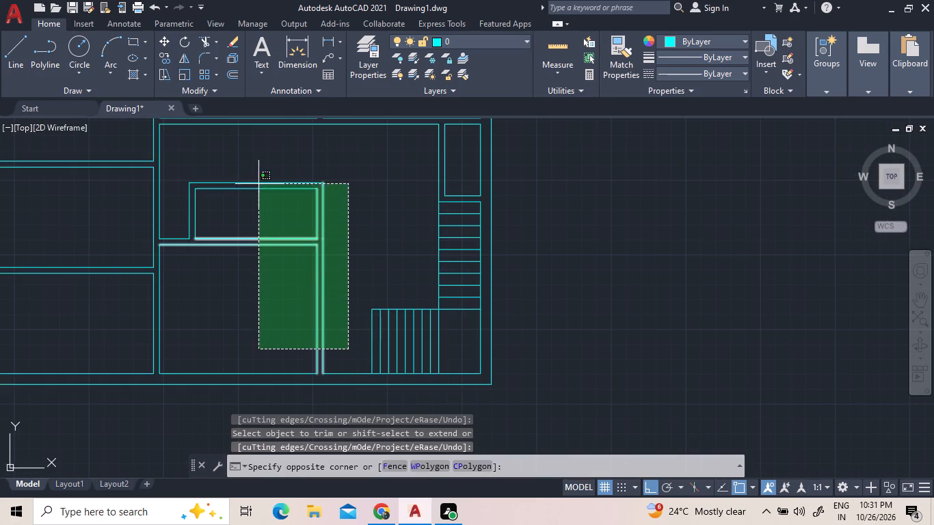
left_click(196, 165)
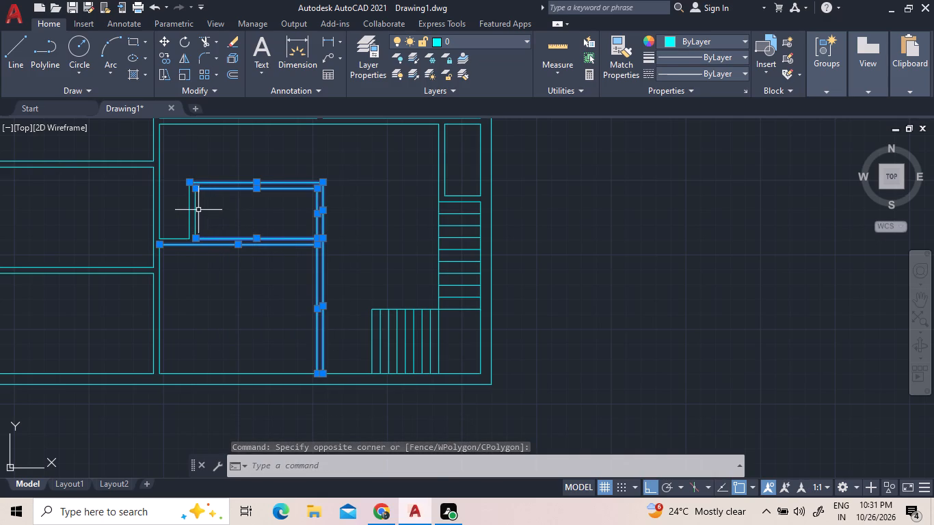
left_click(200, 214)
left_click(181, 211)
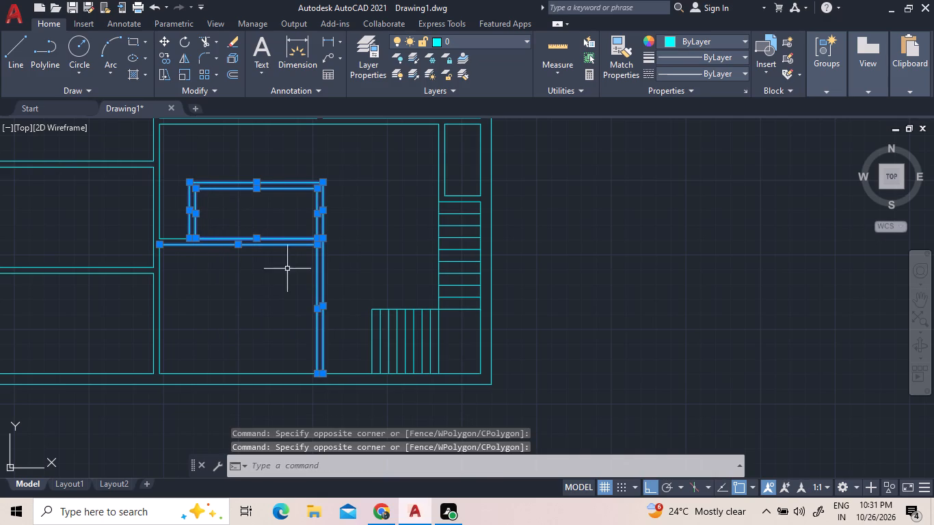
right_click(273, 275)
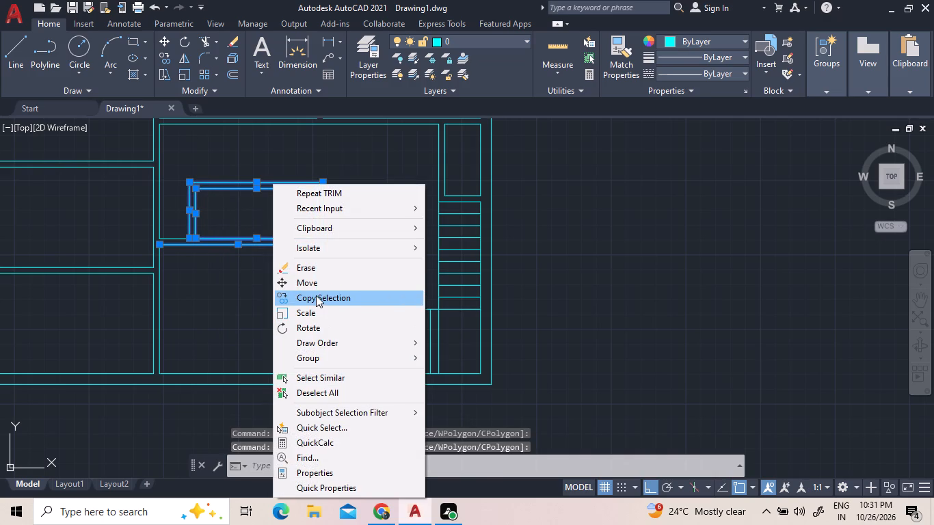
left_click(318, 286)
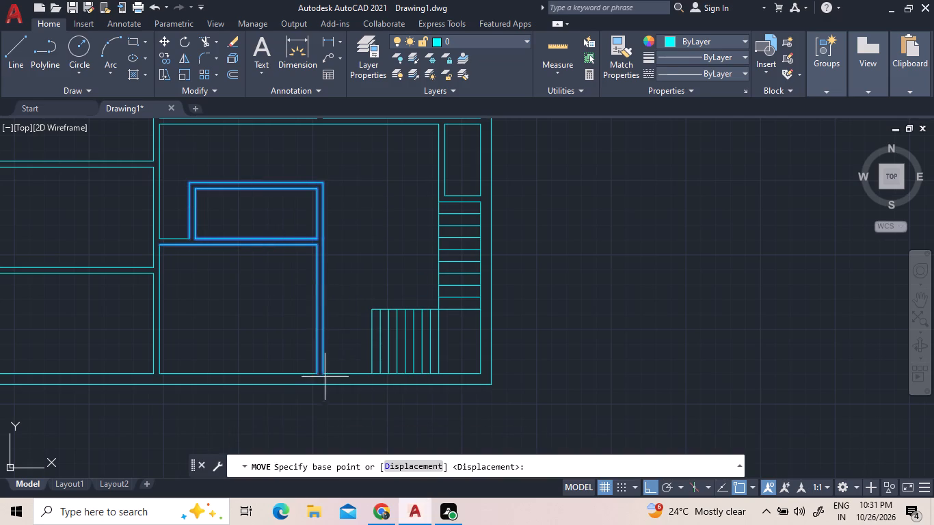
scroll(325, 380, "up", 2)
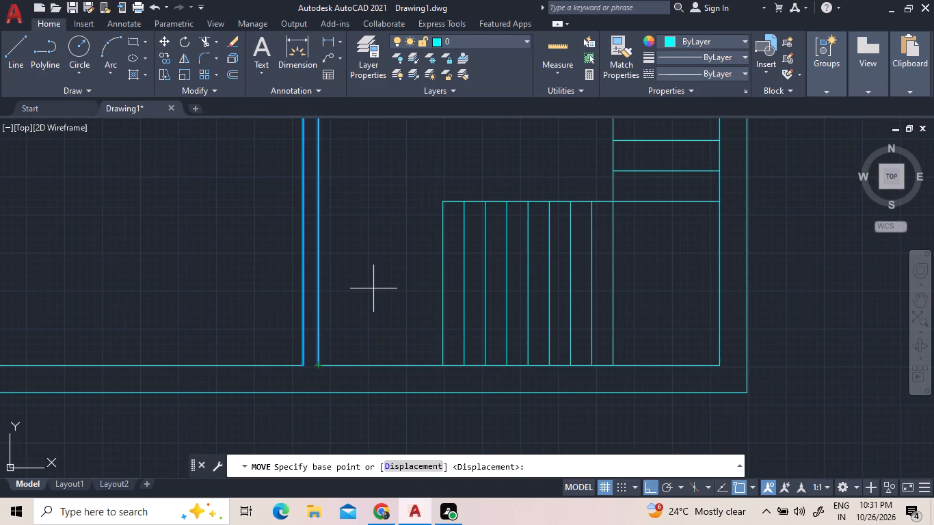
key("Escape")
Start a measurement in the area beside the lower staircase flight.
left_click(551, 50)
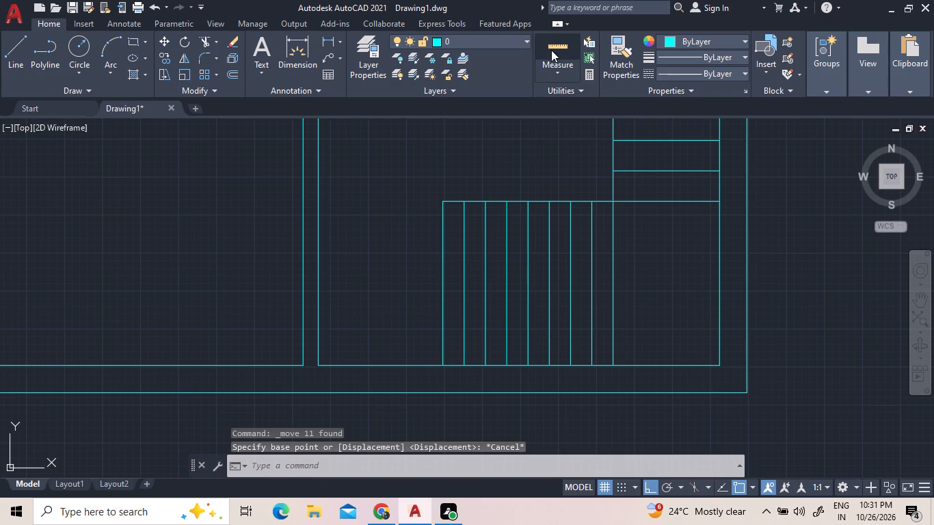
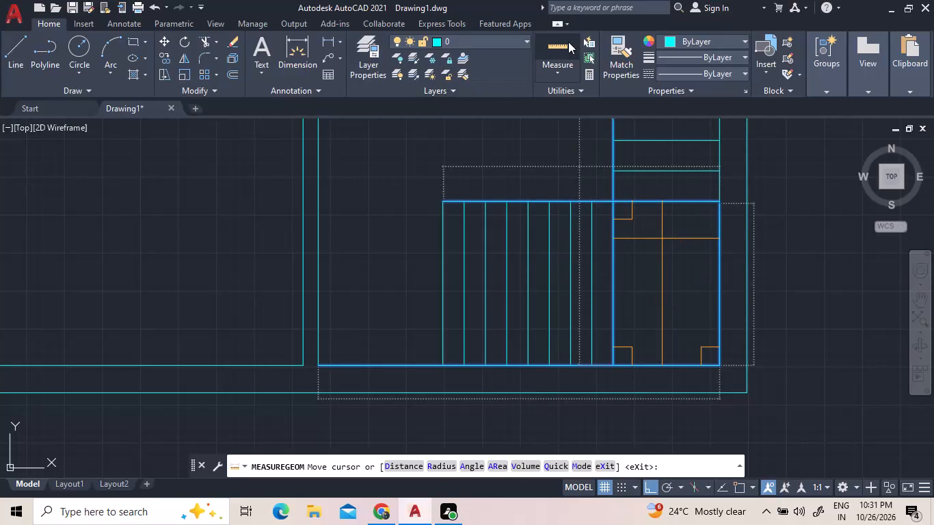
Move the small room's walls together with the lower middle room's upper and right partition lines 1'5" toward the staircase.
key("Escape")
left_click(379, 340)
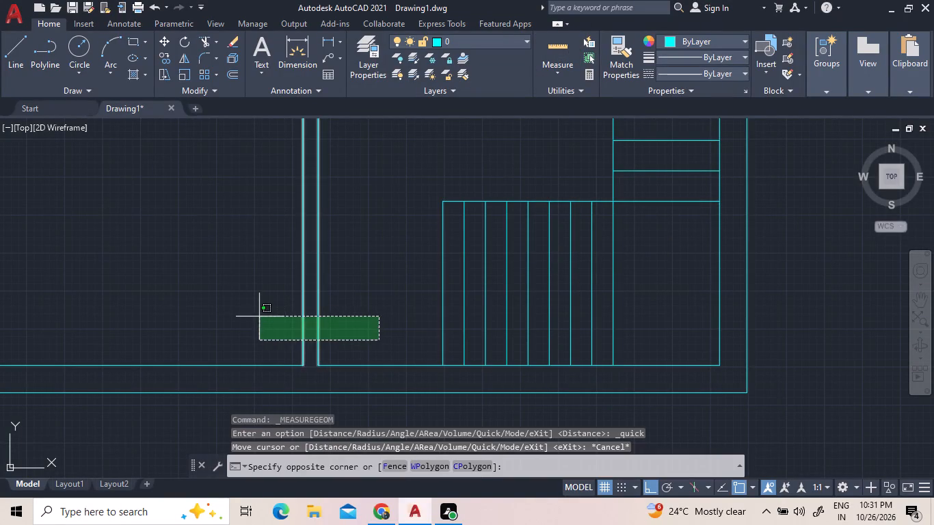
scroll(259, 316, "down", 2)
left_click(202, 132)
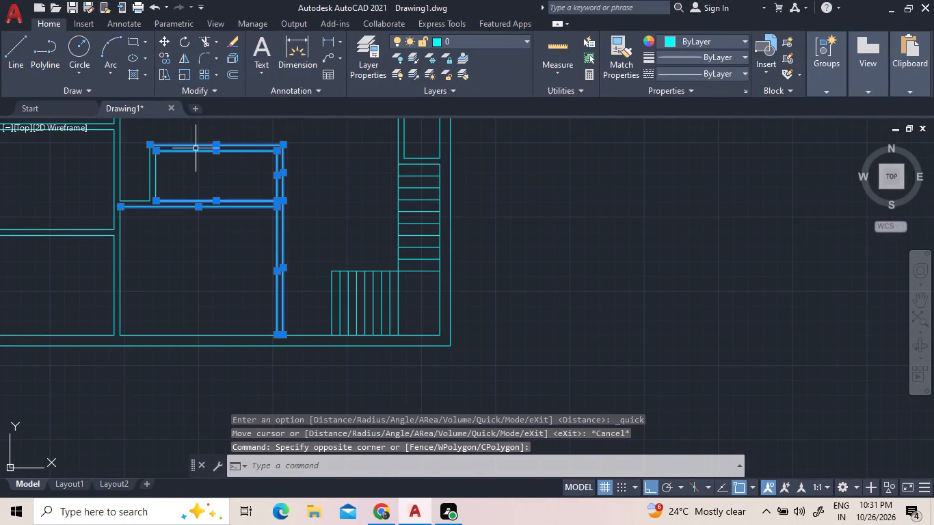
left_click(183, 174)
left_click(147, 167)
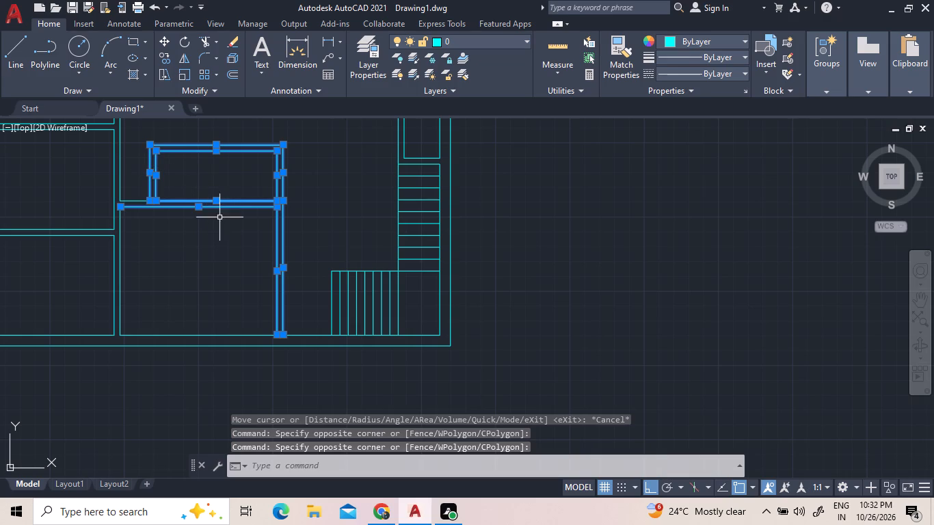
right_click(255, 373)
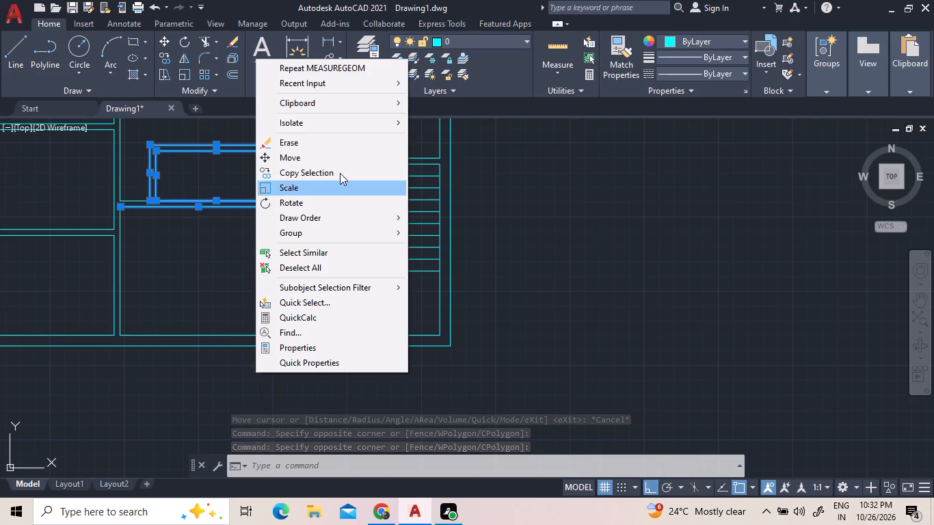
left_click(318, 160)
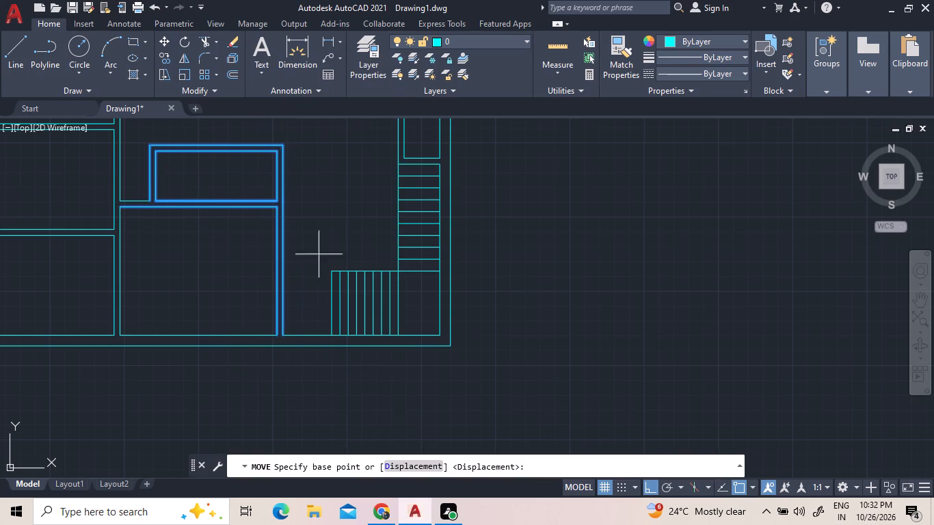
scroll(299, 357, "up", 2)
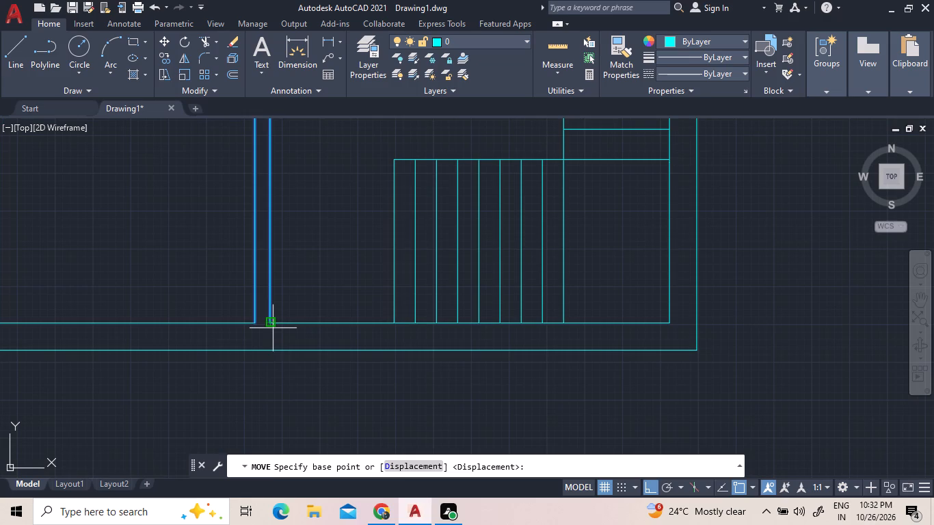
left_click(271, 321)
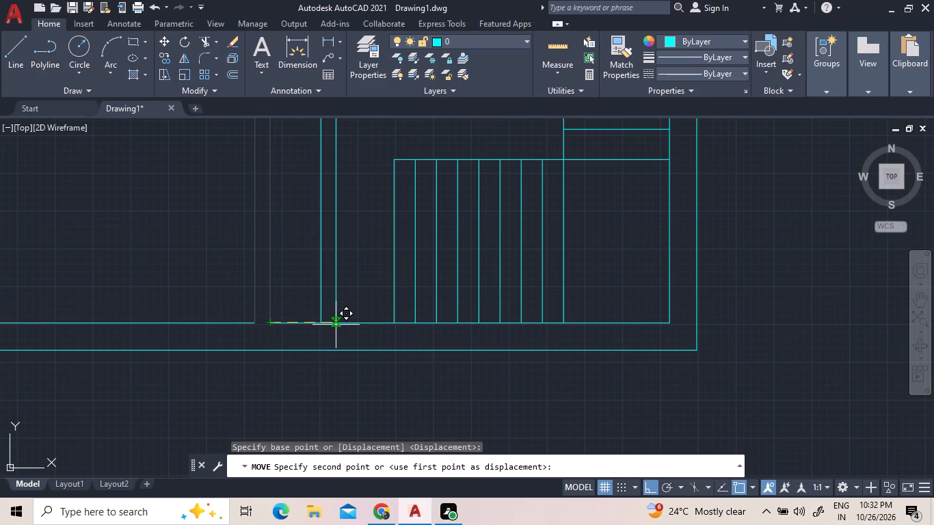
type("1'")
type("5\"")
key("Return")
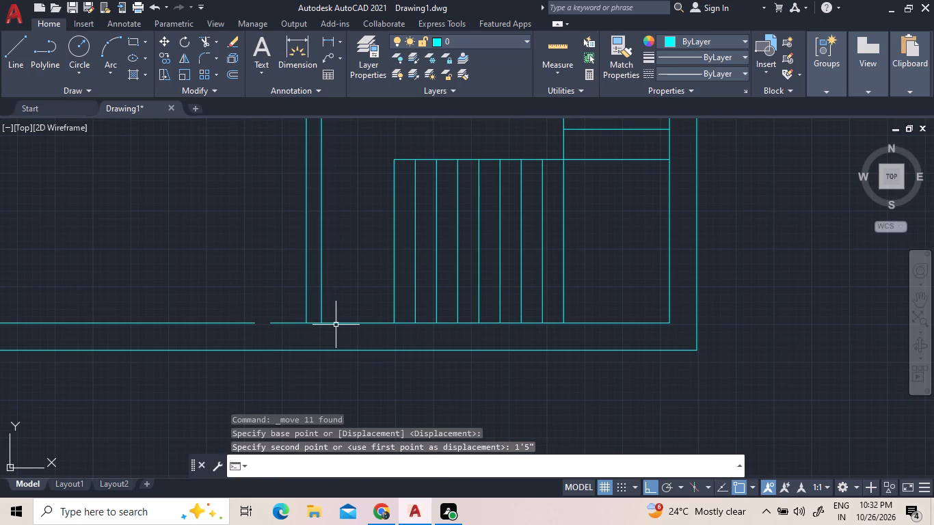
Extend the lower middle room's upper wall lines and inner bottom wall line to close the gaps left by the move.
scroll(334, 329, "down", 2)
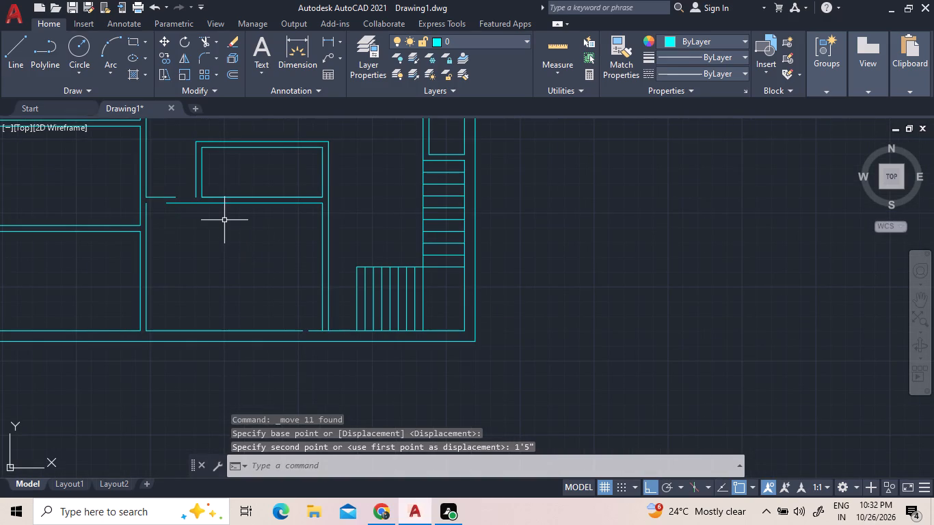
left_click(215, 43)
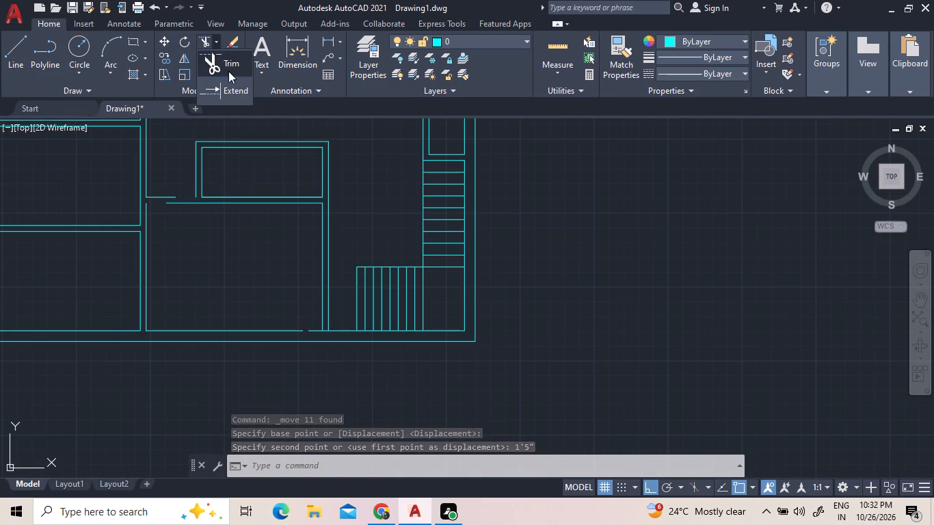
left_click(232, 92)
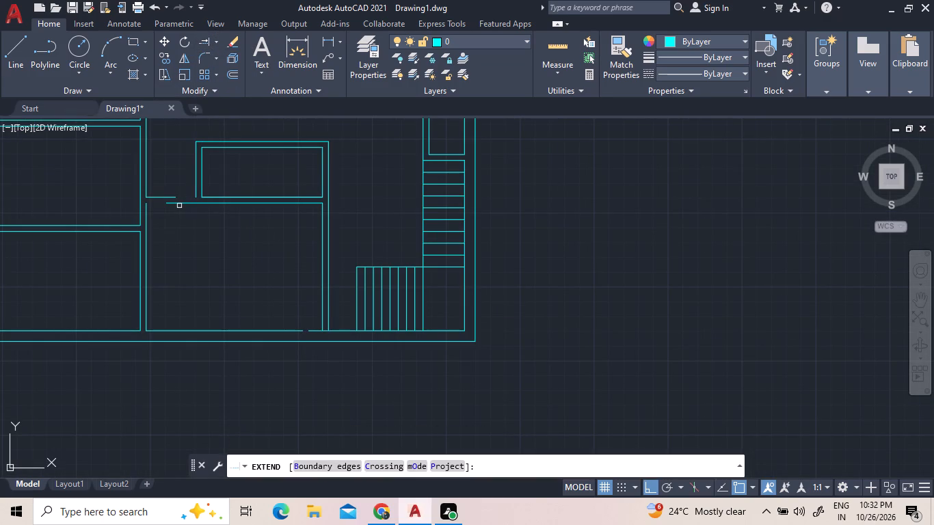
left_click(178, 202)
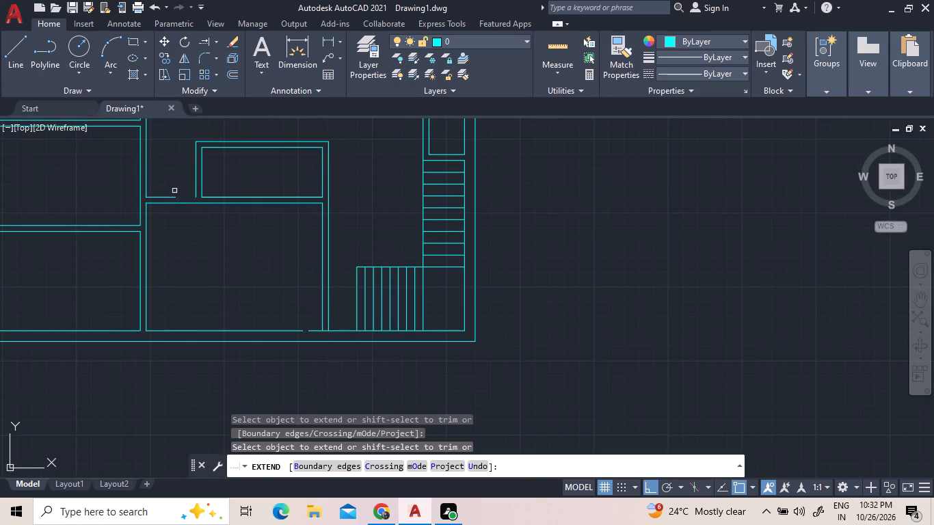
left_click(170, 196)
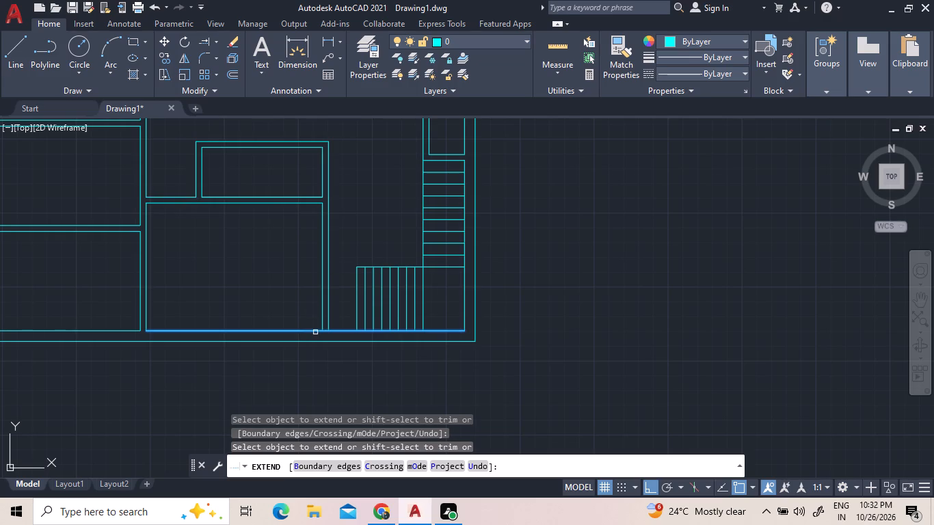
left_click(315, 332)
right_click(286, 260)
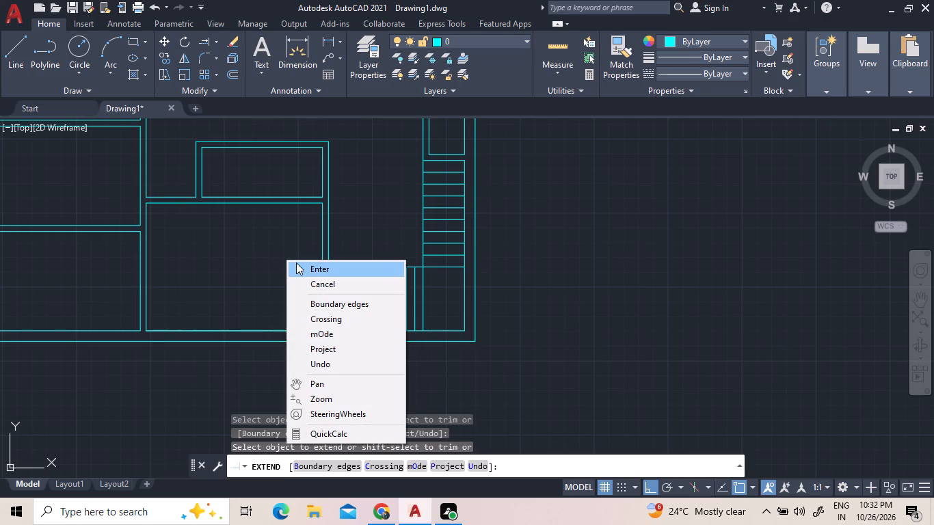
left_click(297, 267)
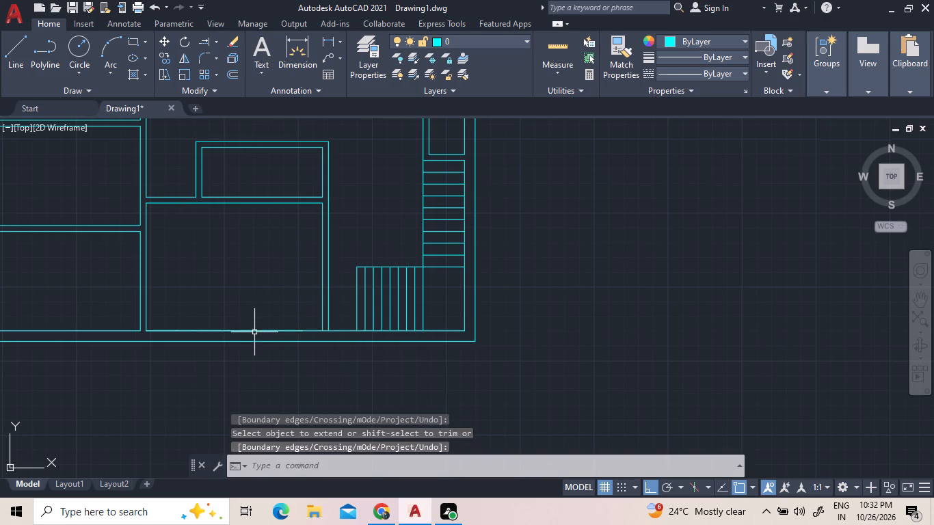
Erase both inner bottom wall line segments below the lower middle room and staircase.
left_click(248, 332)
scroll(264, 324, "up", 2)
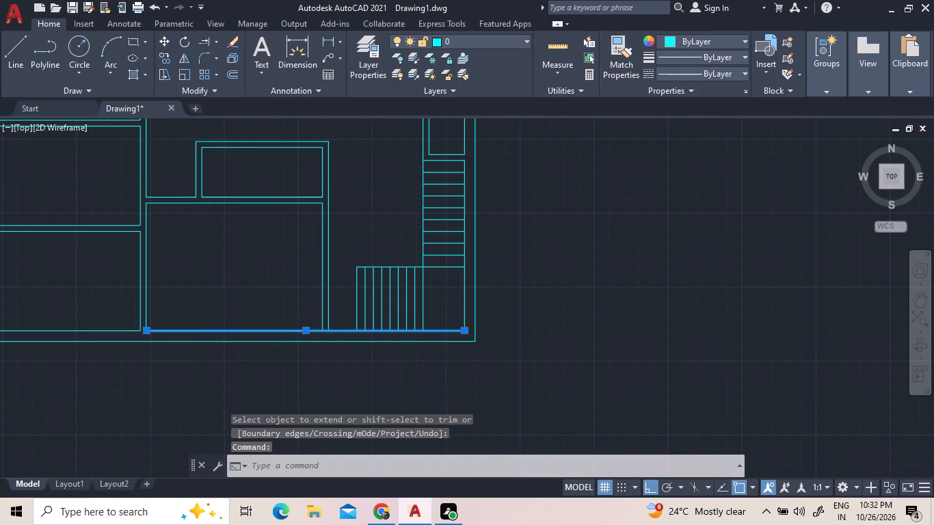
scroll(264, 324, "up", 1)
scroll(400, 358, "up", 4)
scroll(484, 399, "up", 3)
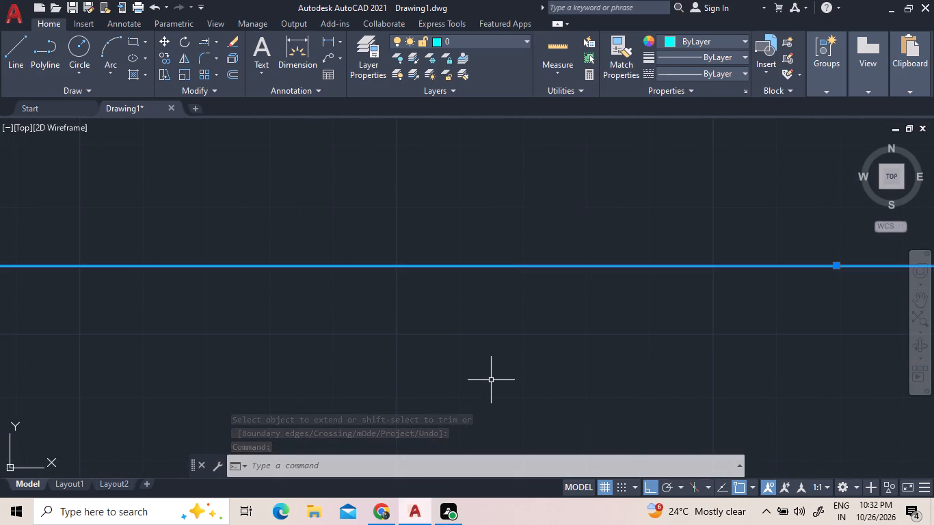
key("Delete")
scroll(495, 372, "down", 3)
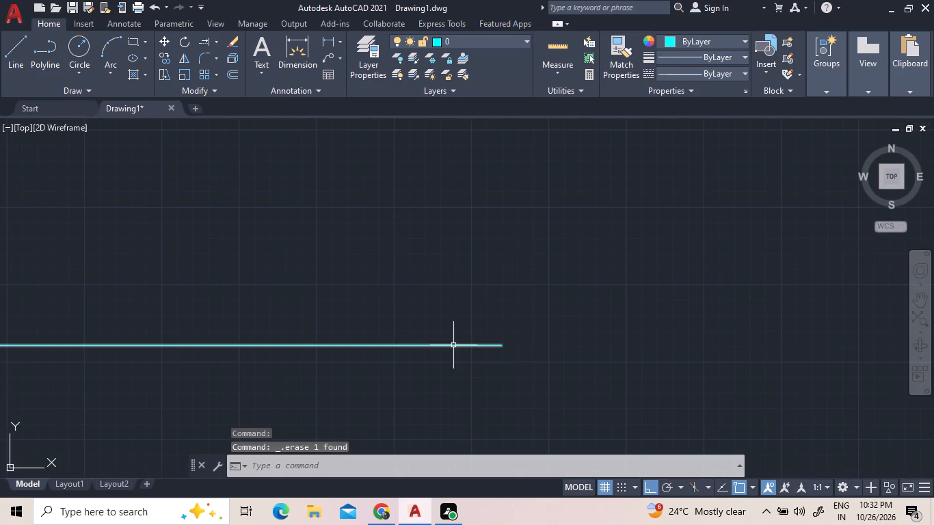
scroll(453, 345, "down", 8)
left_click(423, 344)
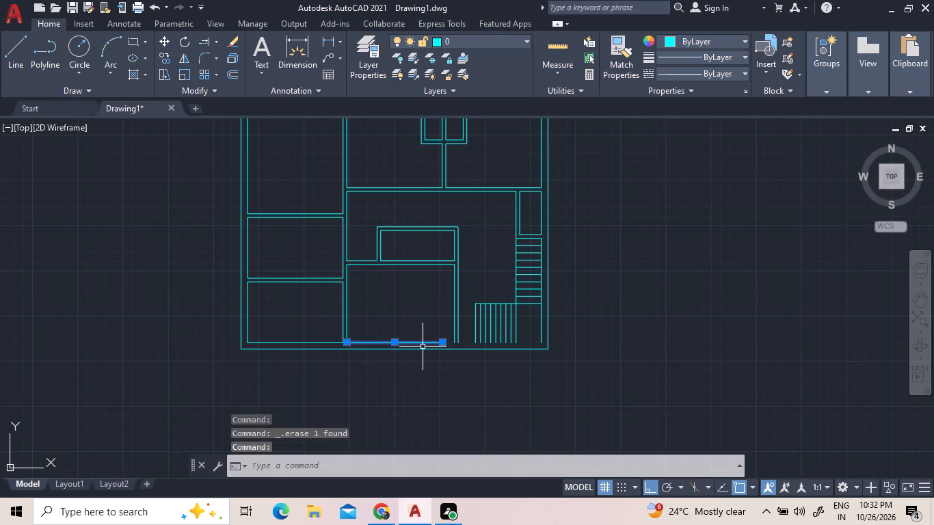
key("Delete")
Draw a single inner bottom wall line from the lower middle room's left partition to the inner right outer-wall line beside the staircase.
scroll(419, 345, "up", 1)
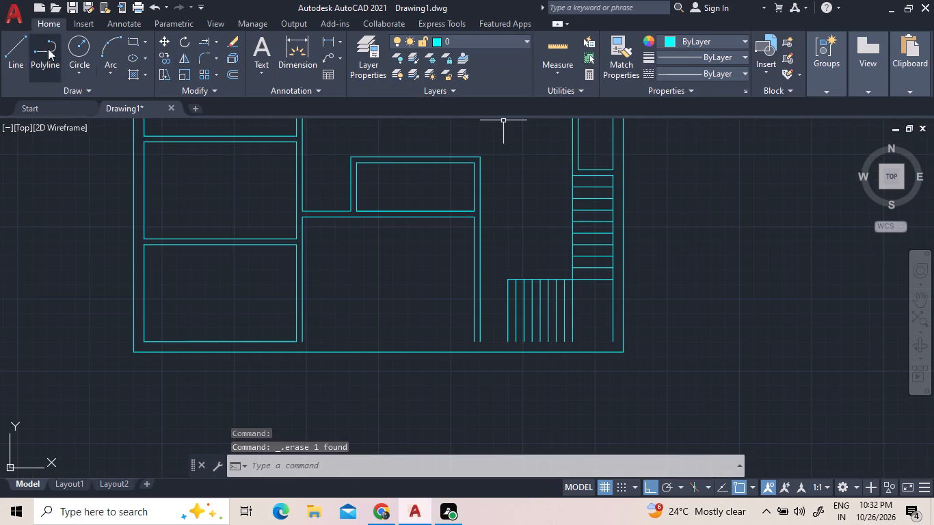
left_click(10, 46)
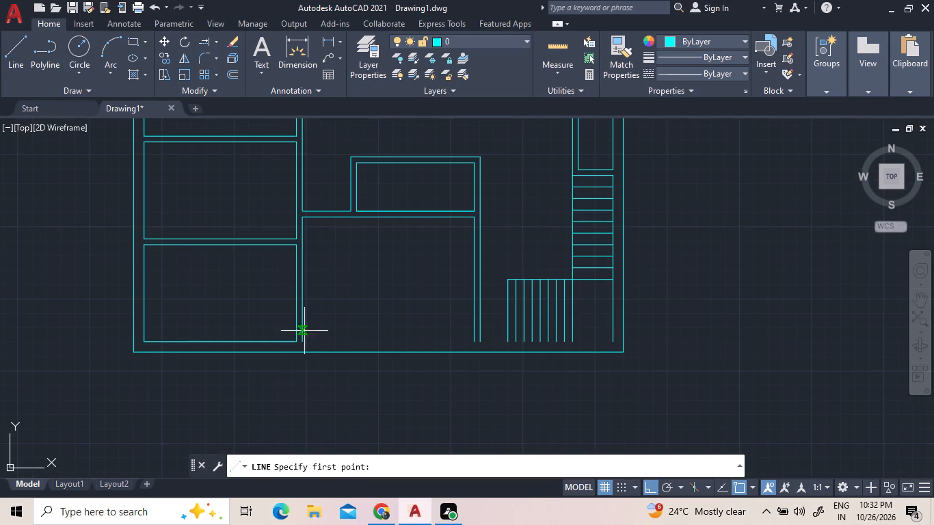
scroll(311, 334, "up", 3)
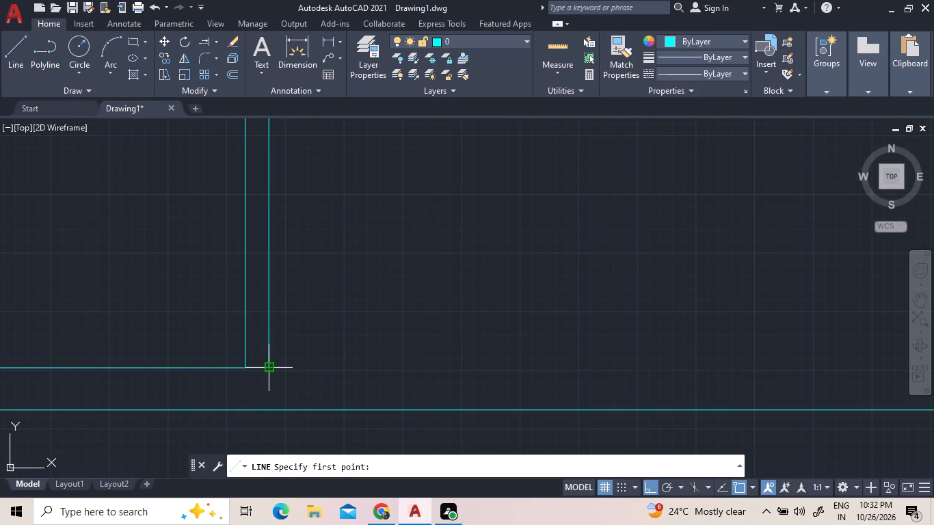
left_click_drag(271, 371, 302, 375)
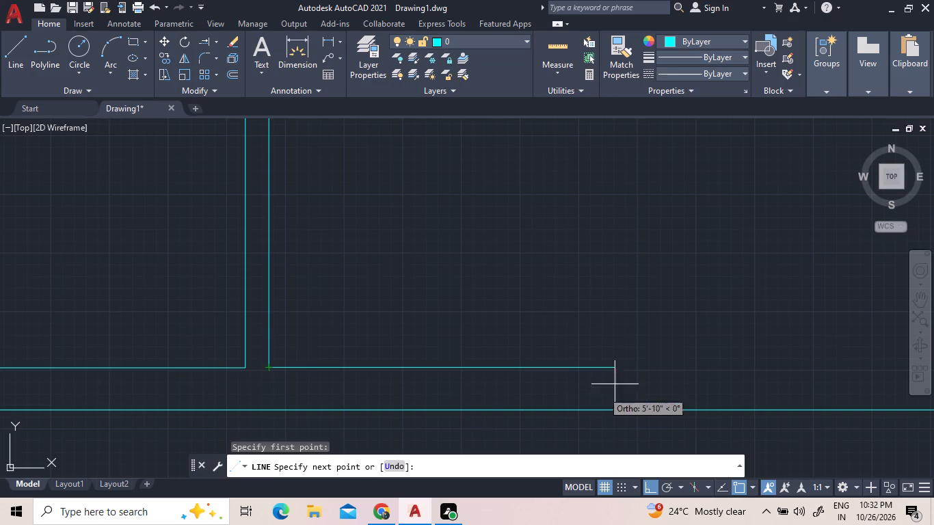
scroll(592, 357, "down", 3)
scroll(841, 353, "up", 3)
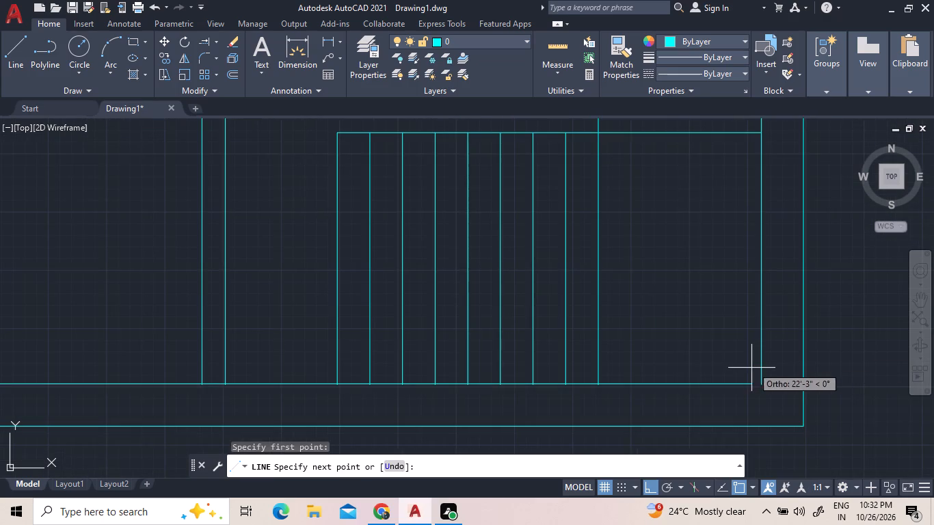
scroll(752, 377, "up", 3)
scroll(756, 381, "down", 1)
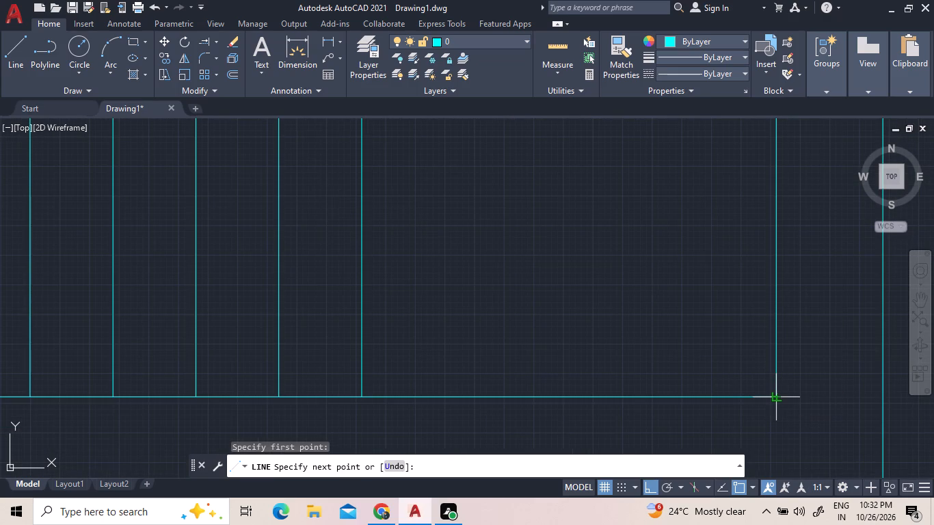
left_click(777, 399)
right_click(691, 351)
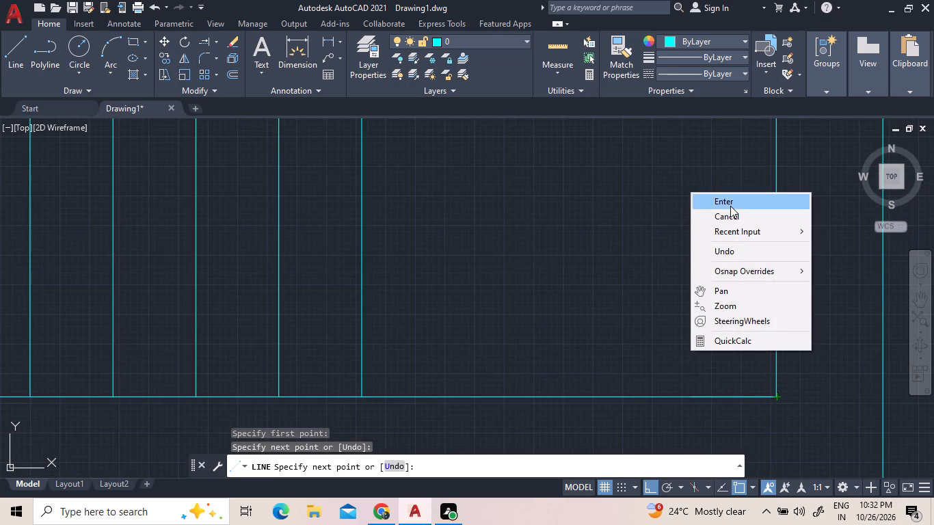
left_click(731, 203)
Trim the inner bottom wall line between the two lines of the lower middle room's right partition.
scroll(737, 288, "down", 7)
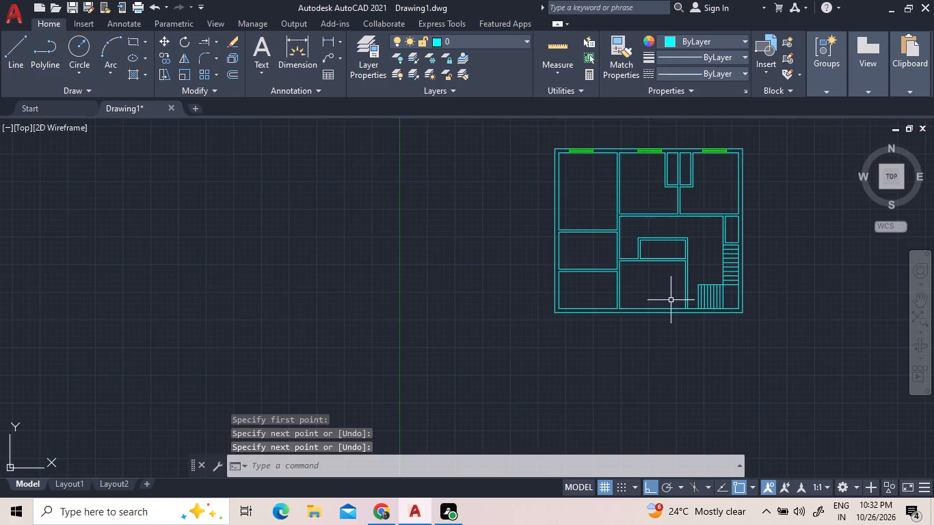
scroll(671, 300, "up", 2)
scroll(744, 337, "up", 2)
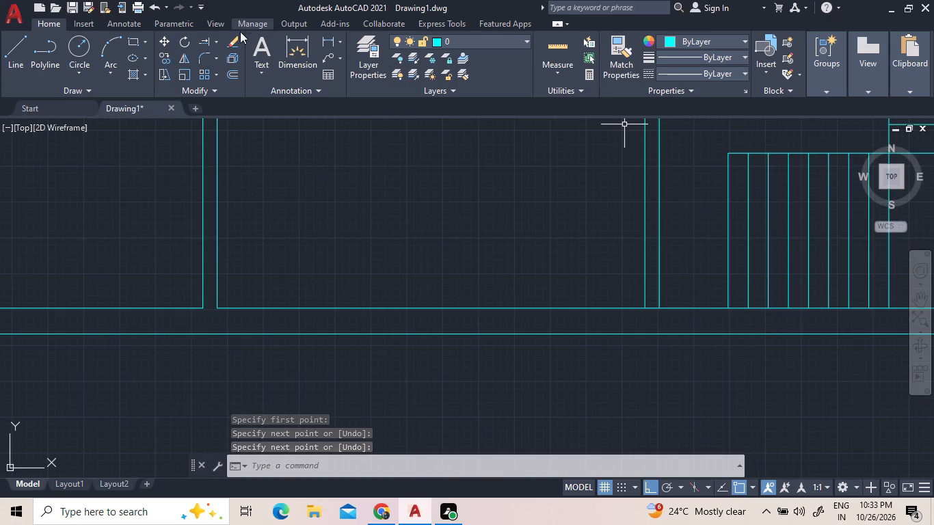
left_click(217, 40)
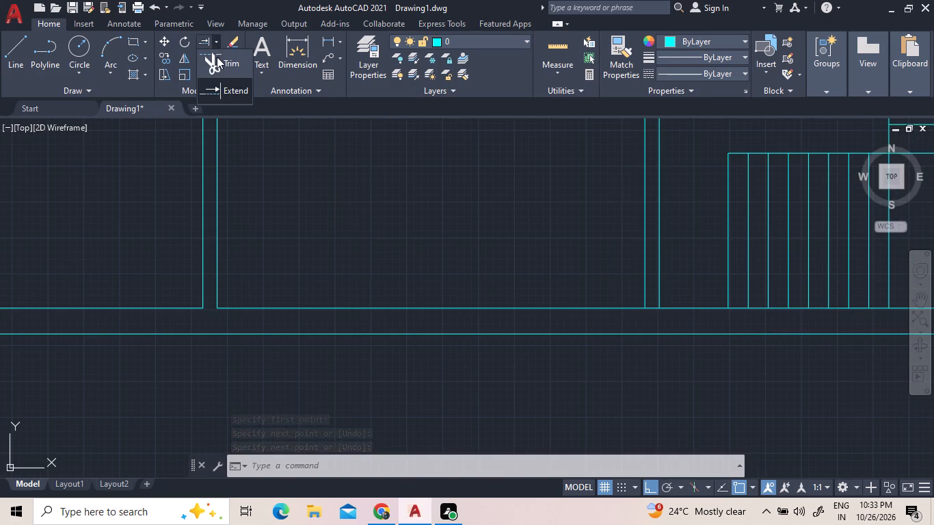
left_click(217, 63)
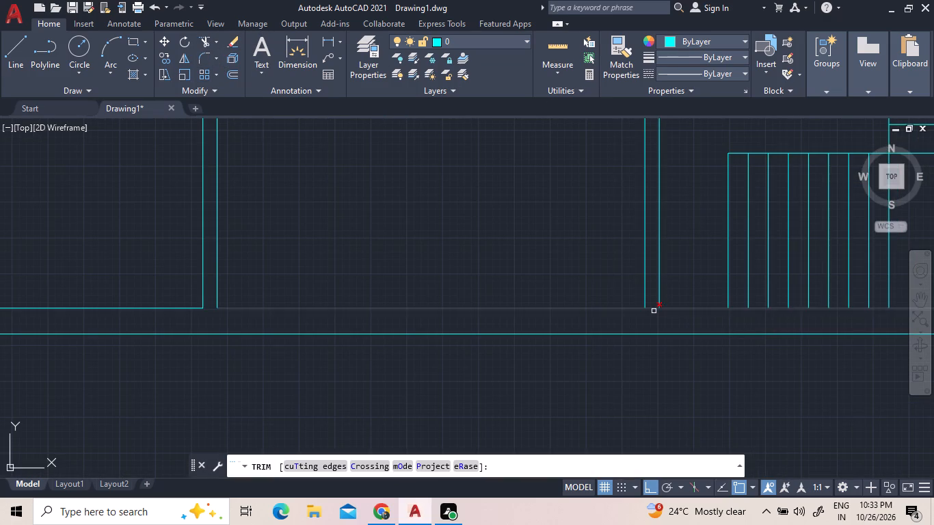
left_click(654, 308)
scroll(553, 332, "down", 3)
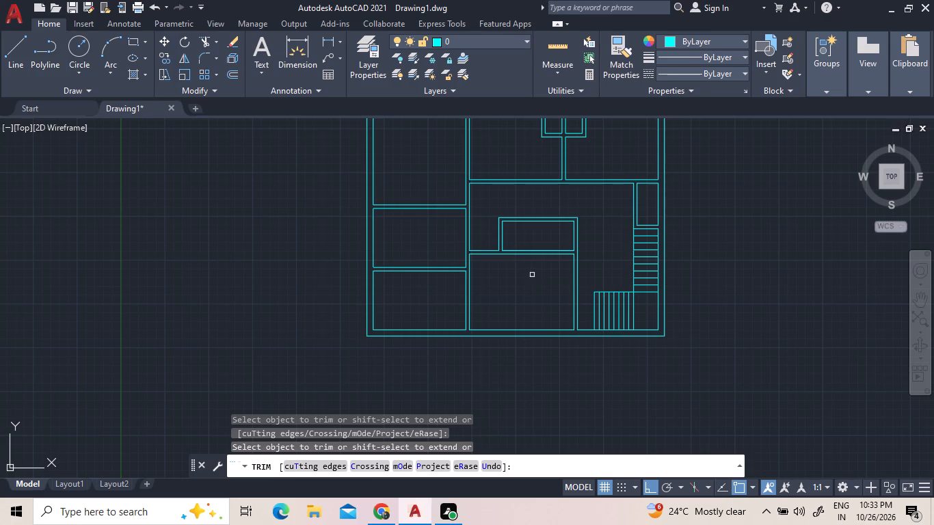
right_click(532, 275)
left_click(541, 284)
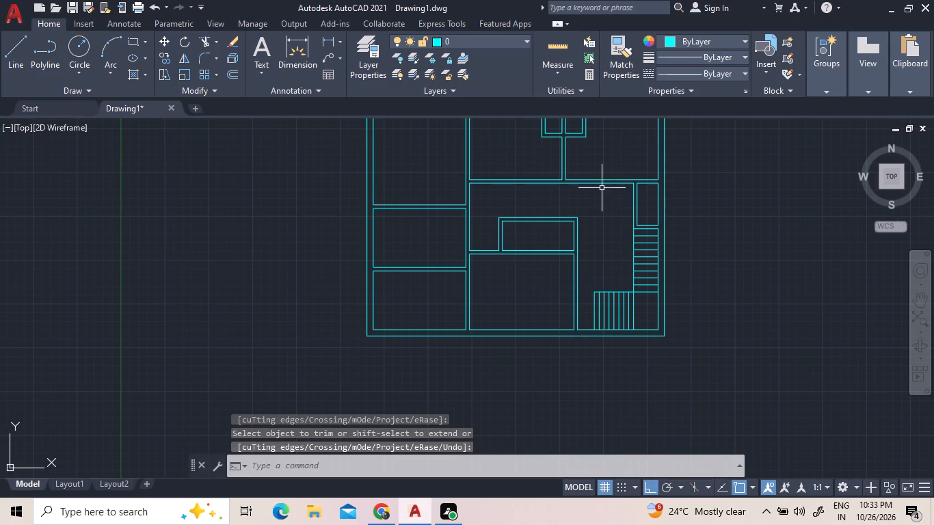
Measure the lower middle room and the spaces around it.
left_click(559, 50)
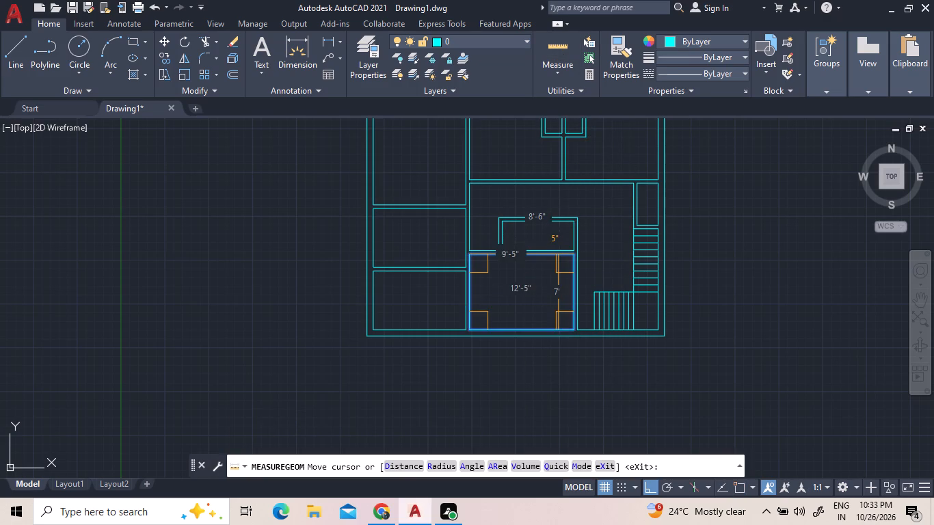
scroll(558, 254, "up", 2)
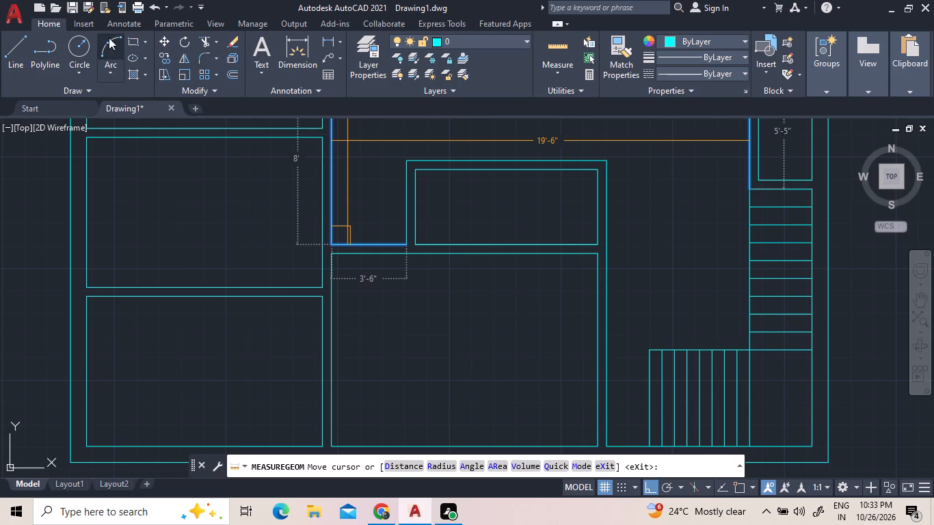
Offset the inner line of the lower middle room's right partition 5' inward into the room.
left_click(232, 74)
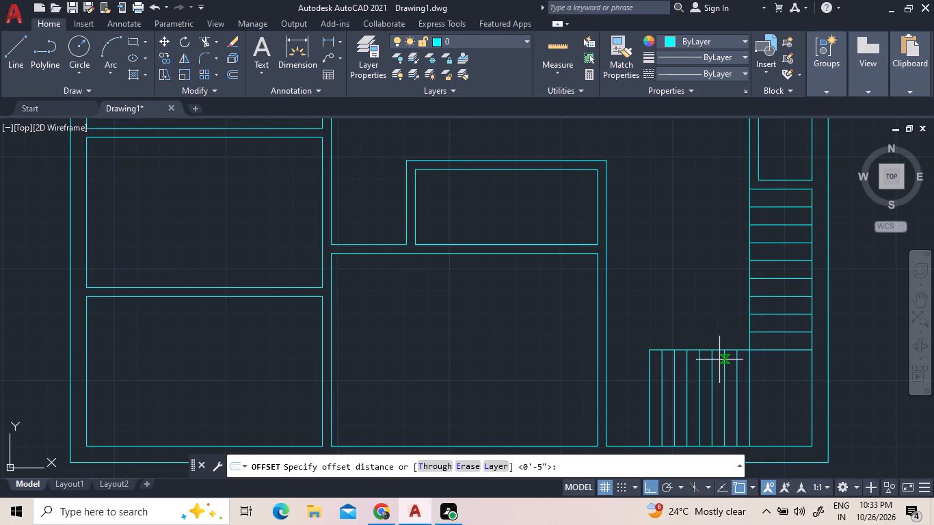
type("5'")
key("Return")
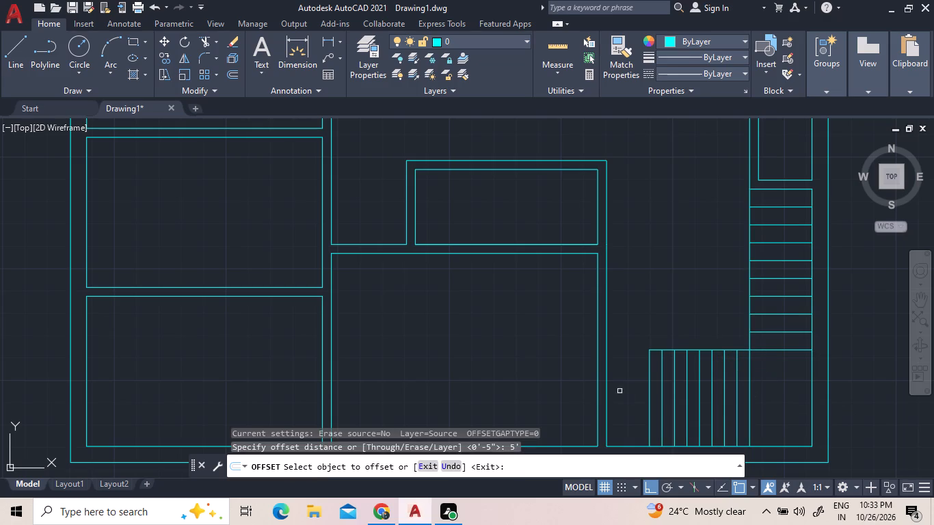
left_click(597, 368)
left_click_drag(538, 358, 533, 348)
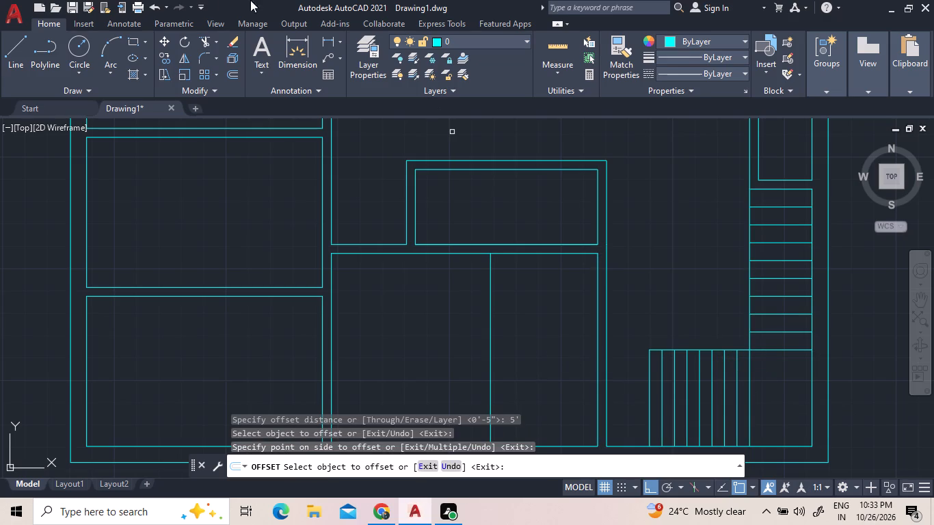
Offset the new dividing line 5" toward the left partition to form a wall inside the lower middle room.
left_click(229, 75)
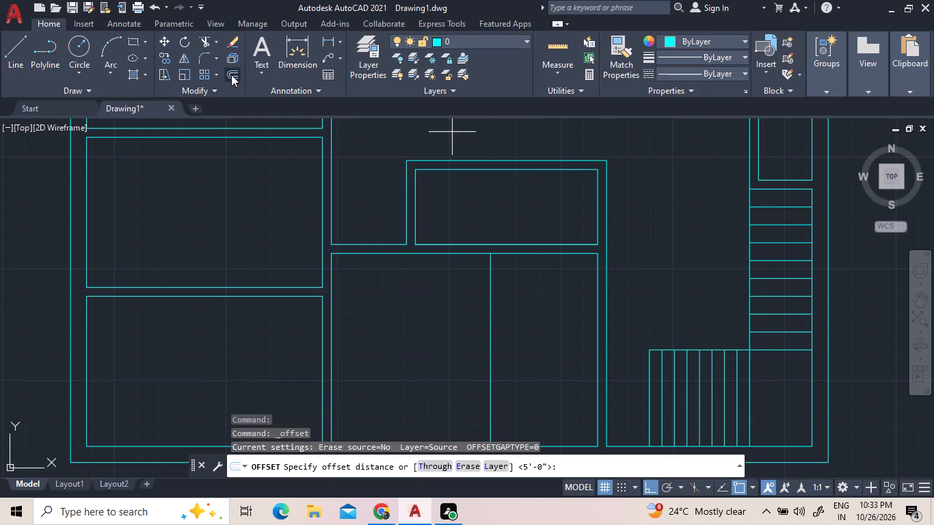
type("5\"")
key("Return")
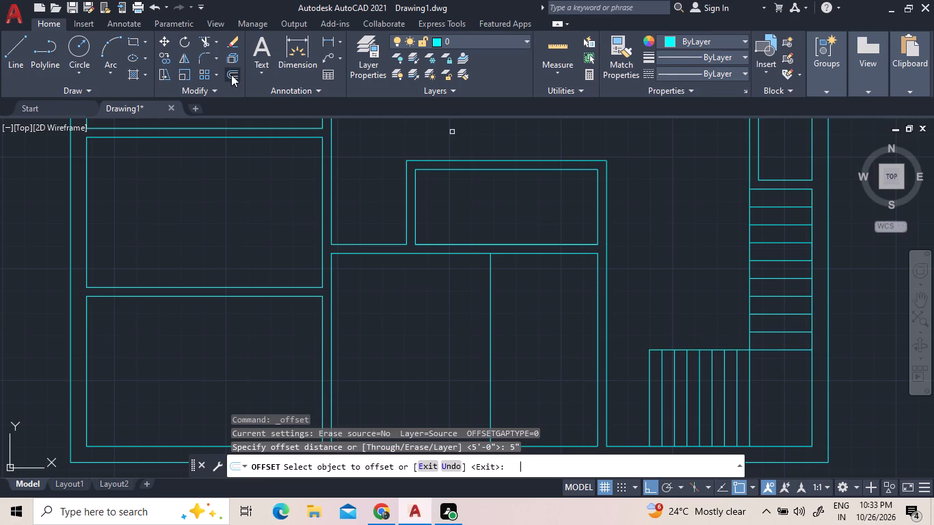
left_click(492, 356)
left_click(472, 350)
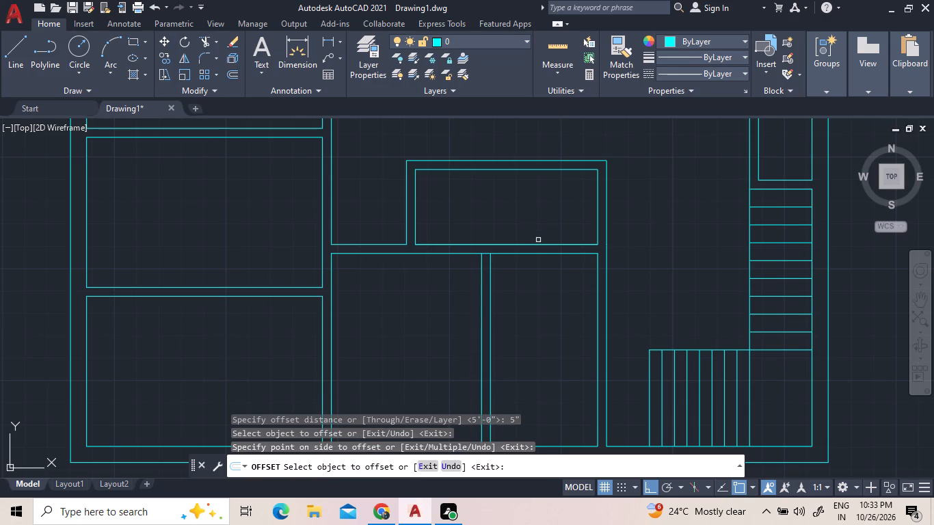
Measure the compartment between the new dividing partition and the lower middle room's right partition.
left_click(563, 44)
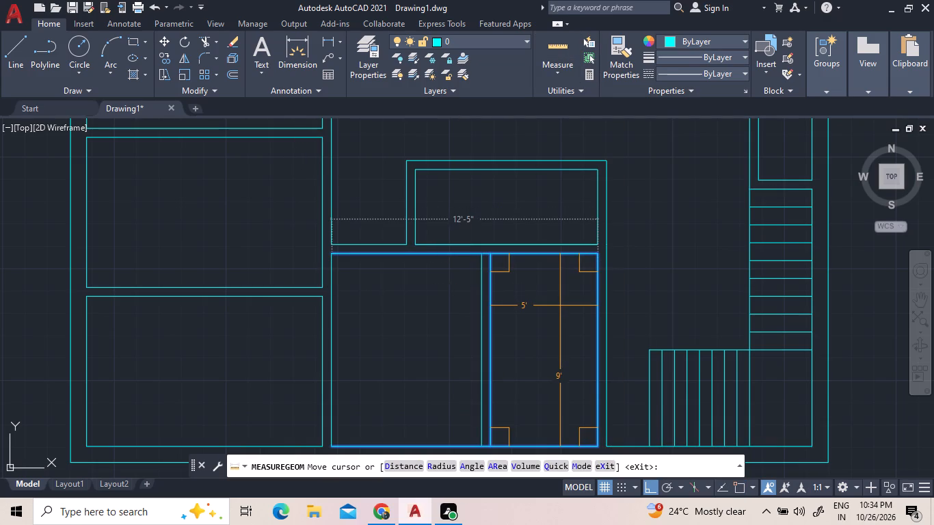
right_click(560, 306)
left_click(613, 51)
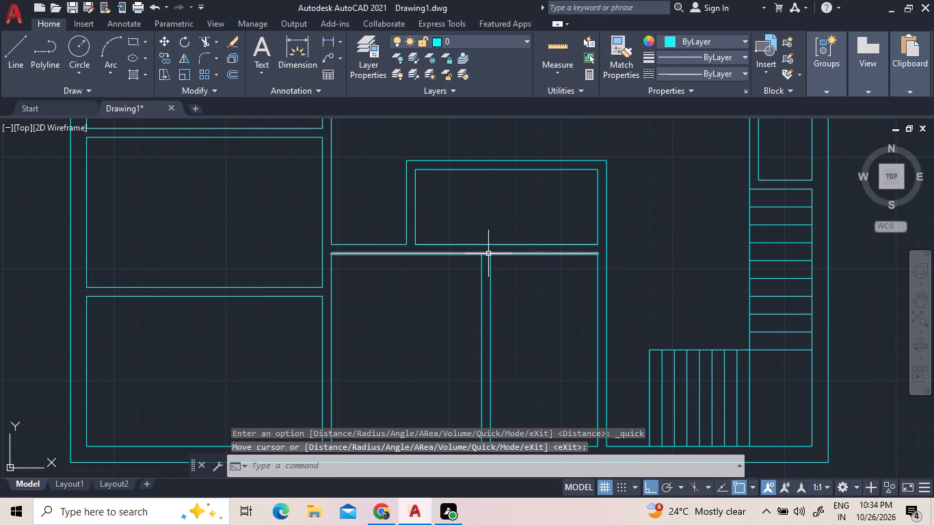
Trim the lower middle room's upper wall line between the two lines of the new dividing partition.
left_click(205, 45)
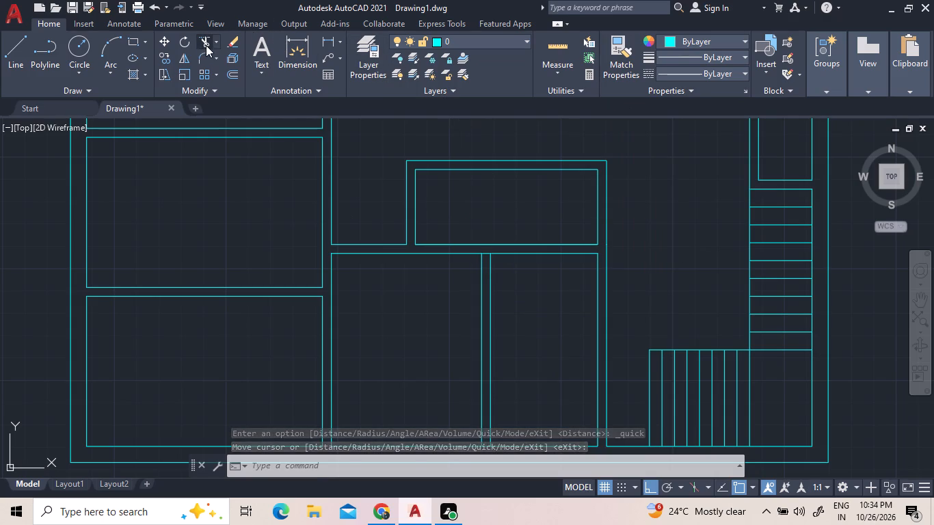
left_click(485, 253)
right_click(387, 180)
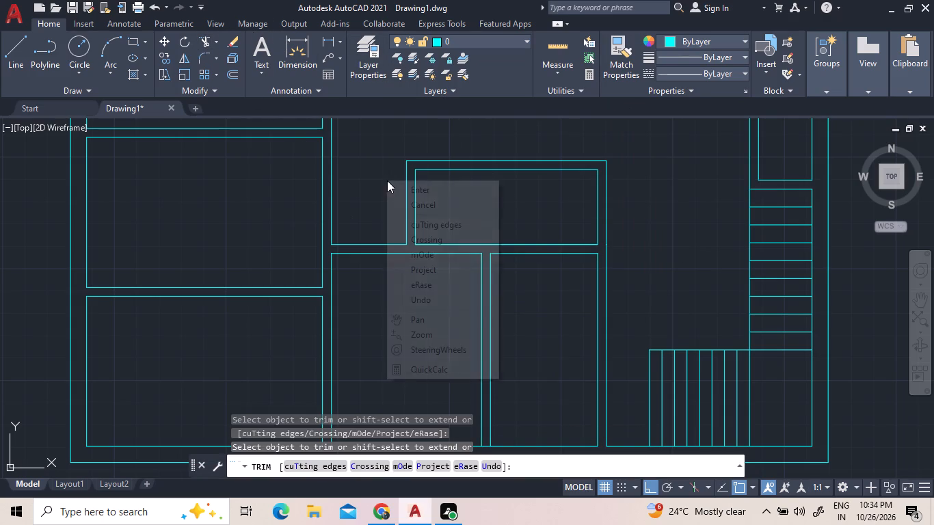
left_click(395, 186)
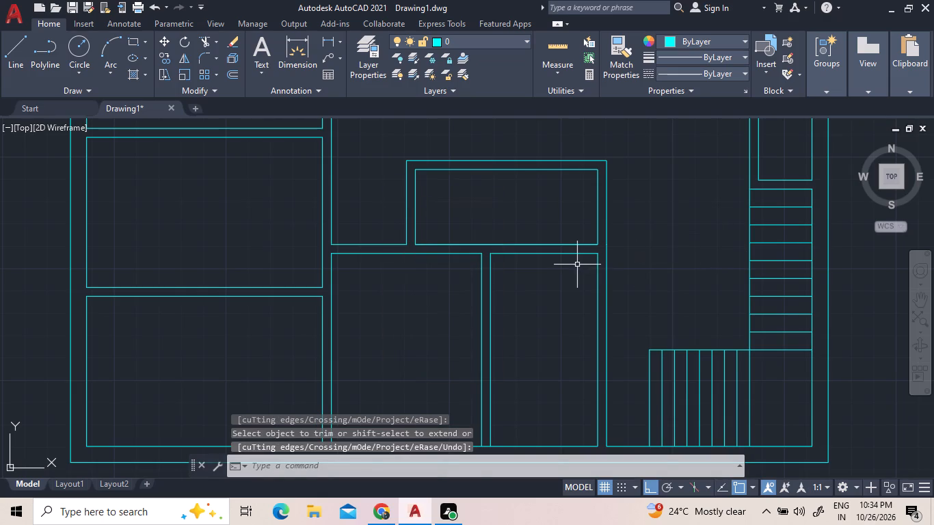
Move the small room's wall lines and the upper wall line of the right-hand lower compartment 1' straight down.
left_click(577, 265)
left_click(505, 154)
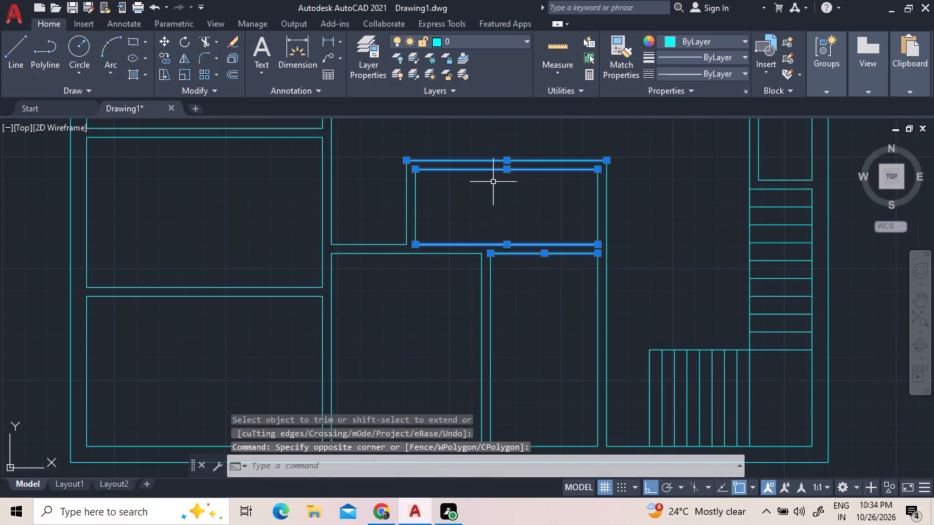
left_click(493, 187)
left_click(389, 179)
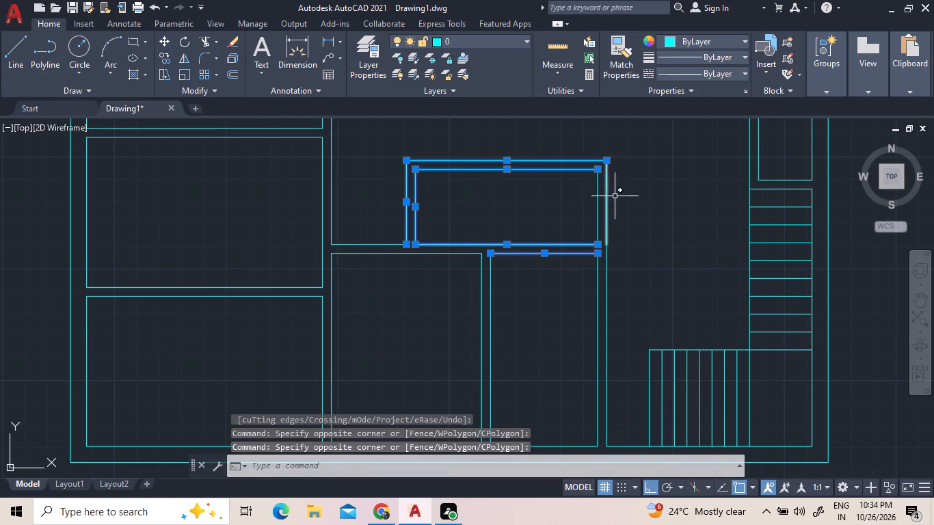
left_click(598, 201)
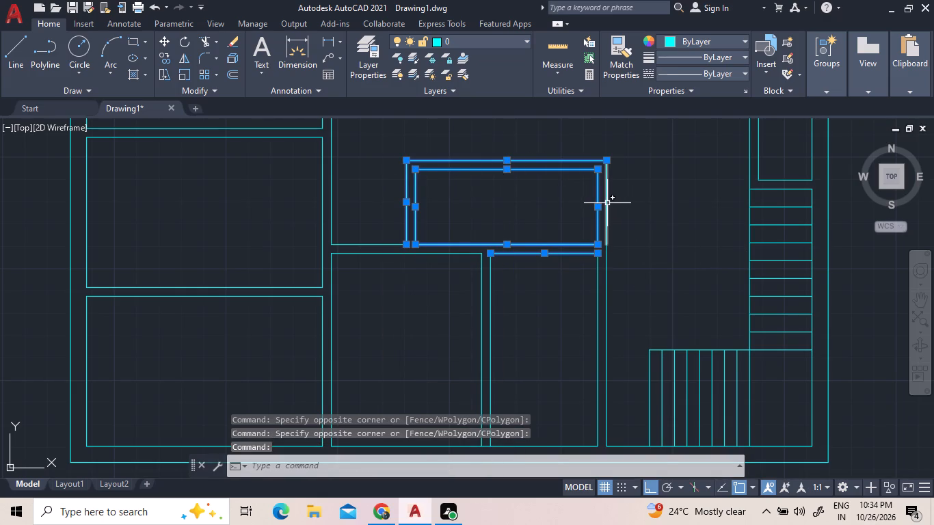
left_click(607, 203)
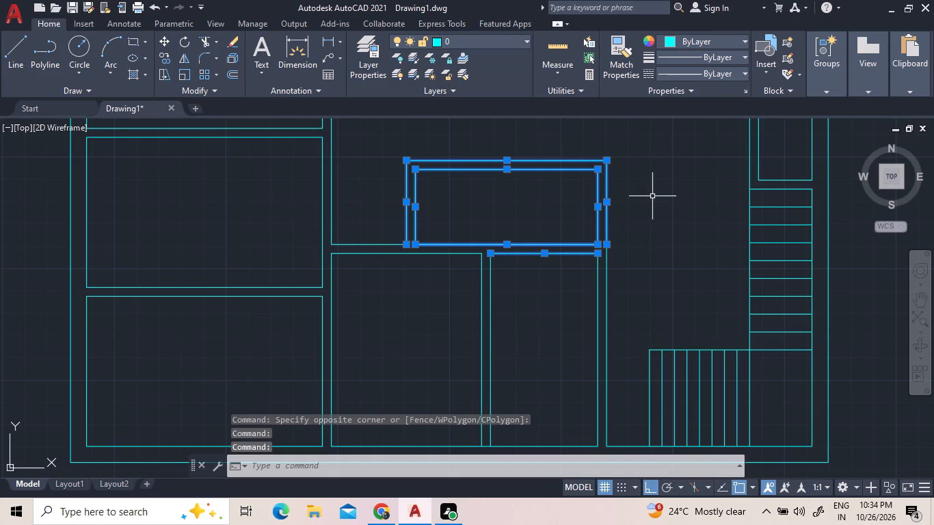
right_click(502, 225)
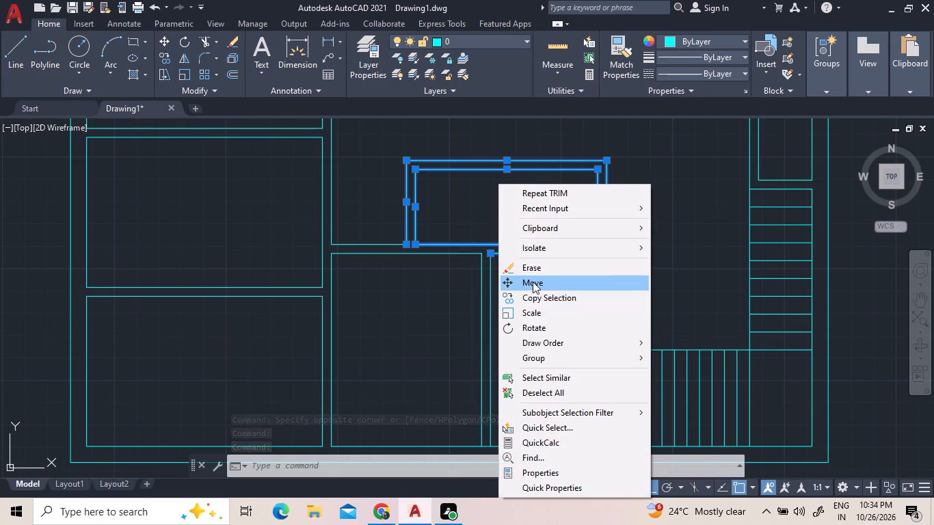
left_click(535, 282)
left_click(609, 244)
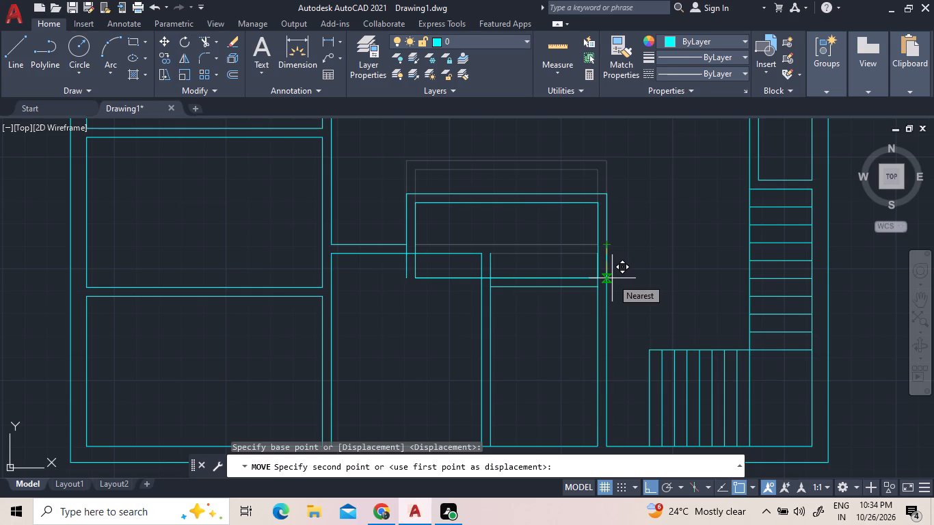
key("1")
key("apostrophe")
key("Return")
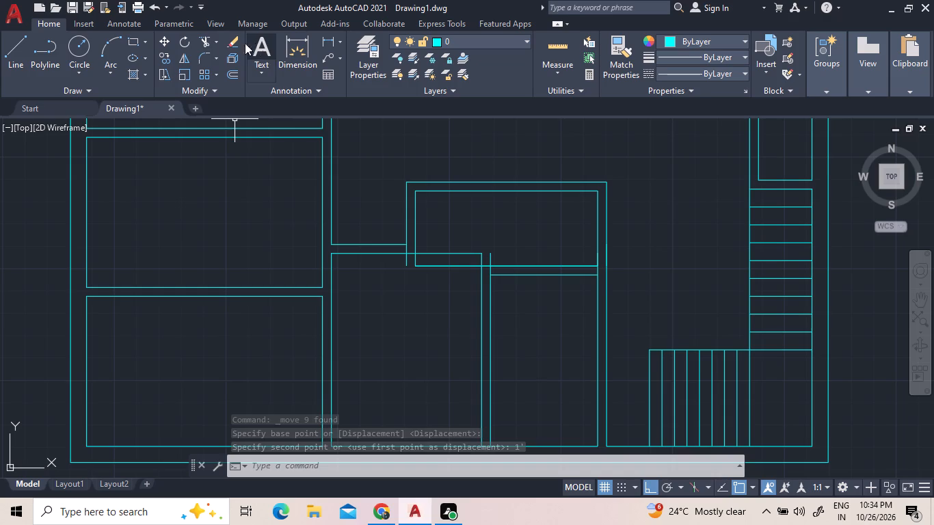
Trim the old upper wall line and partition ends inside the moved small room, and clear the overlaps at its left wall.
left_click(206, 43)
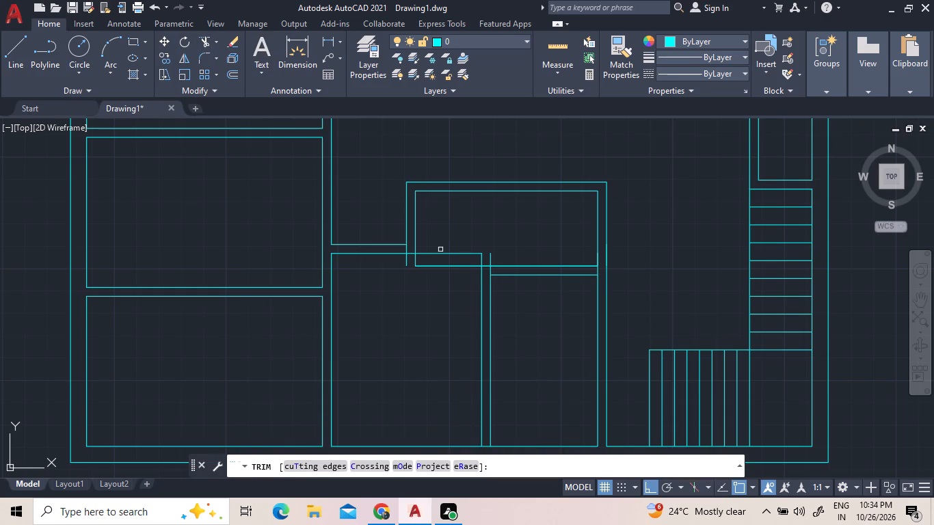
left_click(438, 252)
left_click(467, 255)
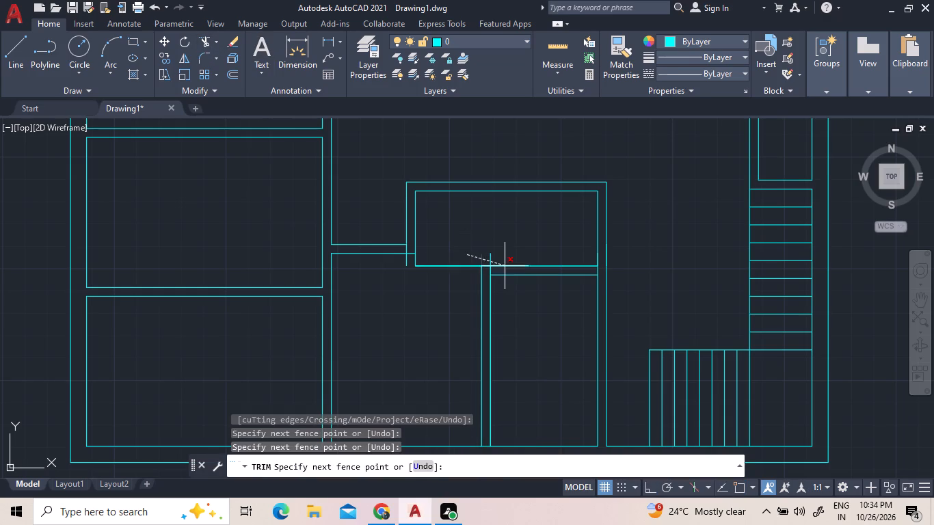
left_click(512, 262)
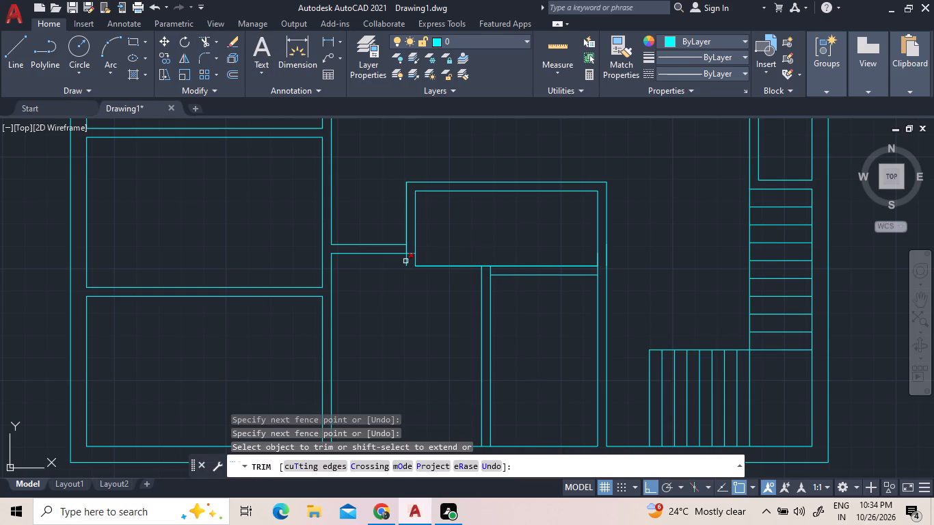
left_click(409, 252)
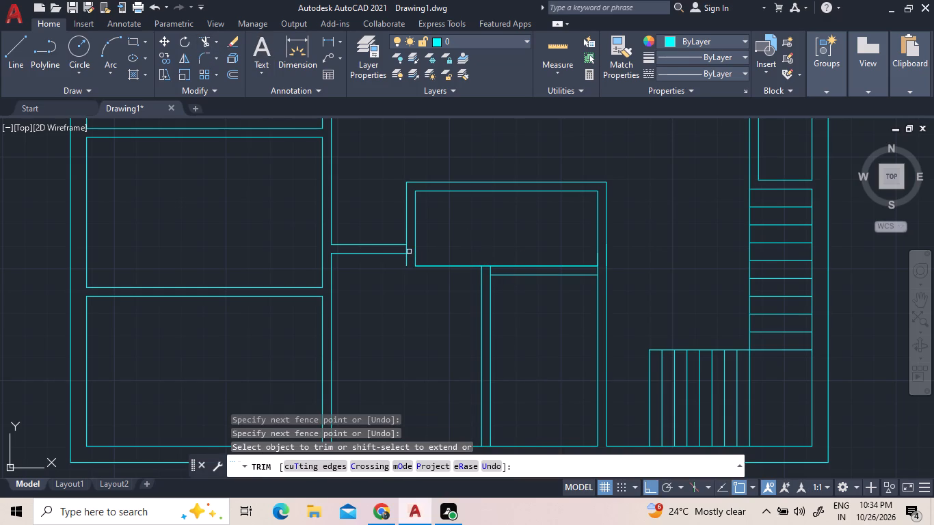
left_click(406, 247)
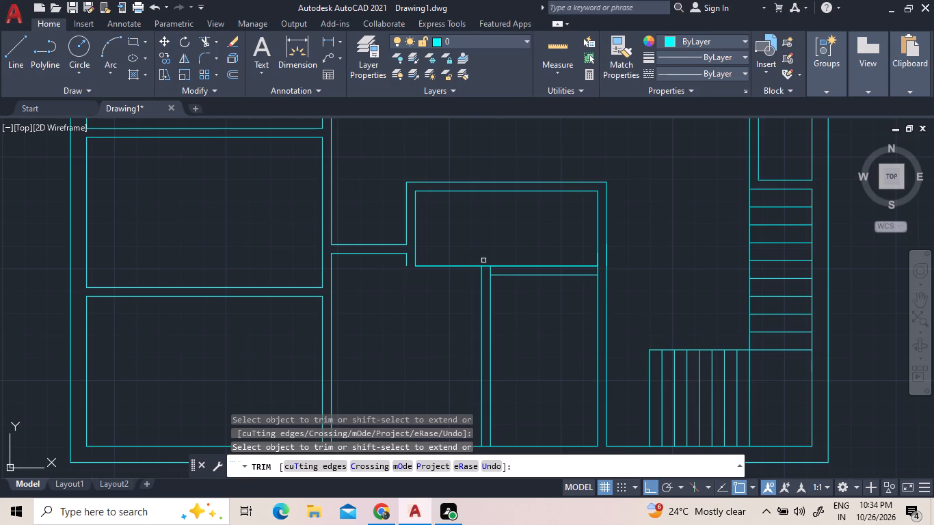
Trim the small room's bottom and right wall lines and the partition overlaps where they meet the right-hand lower compartment.
left_click(485, 265)
left_click(487, 266)
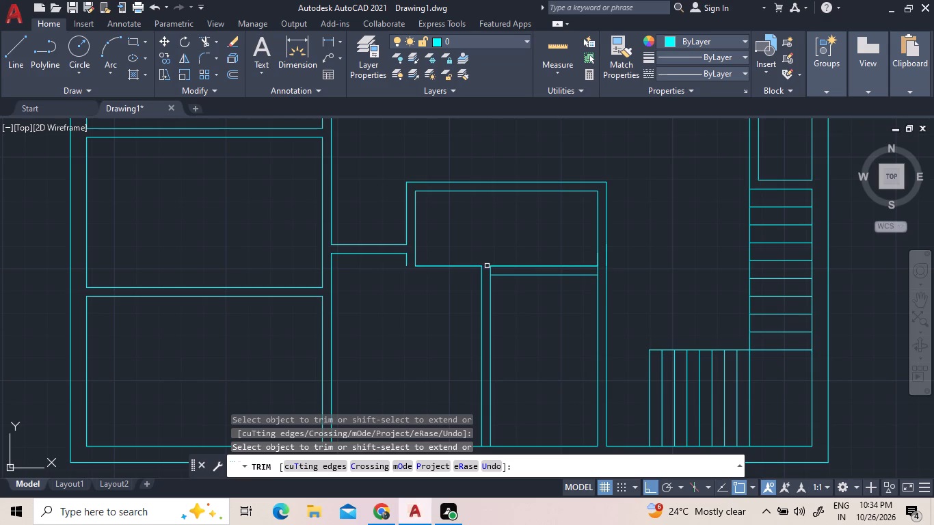
left_click(471, 267)
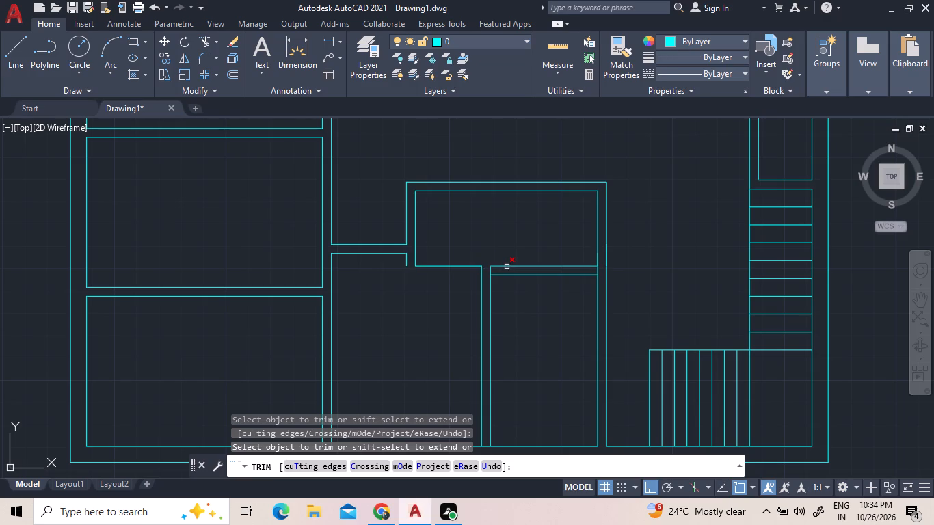
left_click(507, 267)
left_click(598, 271)
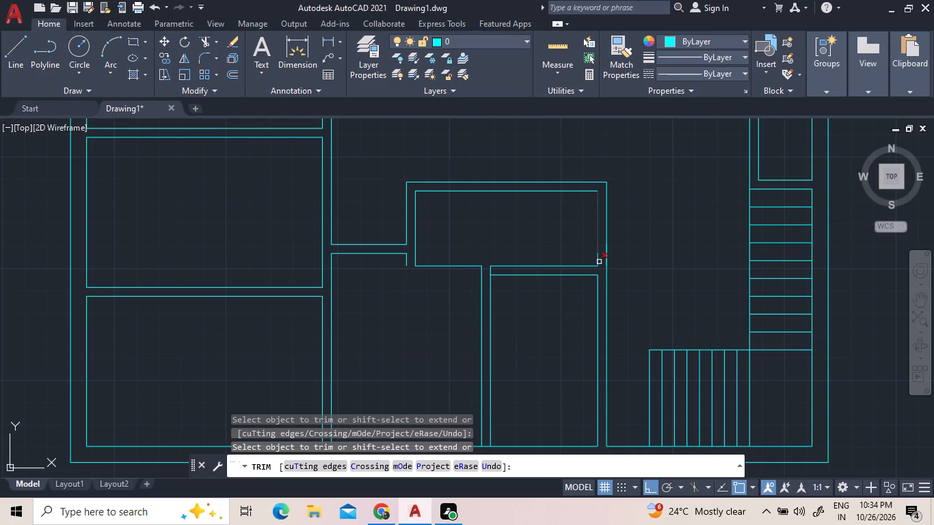
left_click(599, 262)
left_click(607, 257)
left_click(607, 257)
left_click(491, 269)
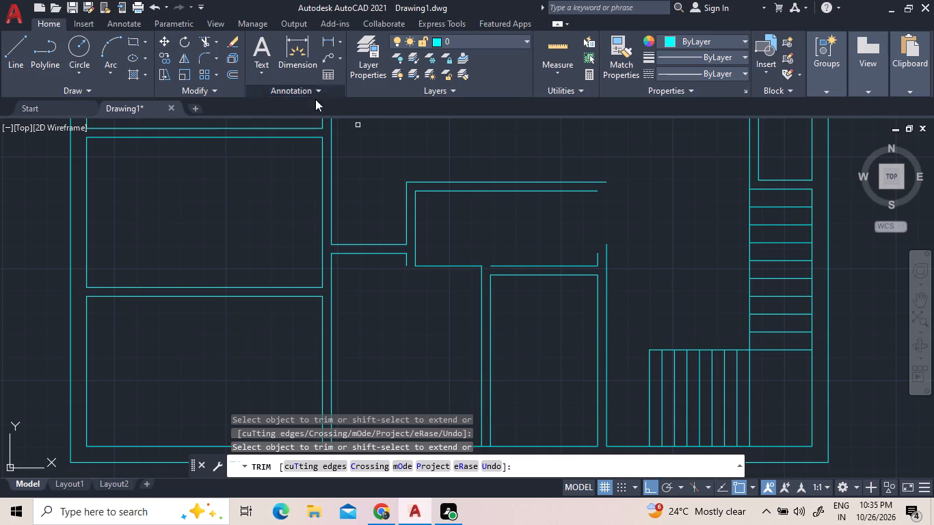
Extend the small room's inner bottom line and its inner and outer right wall lines to close its corners.
left_click(218, 45)
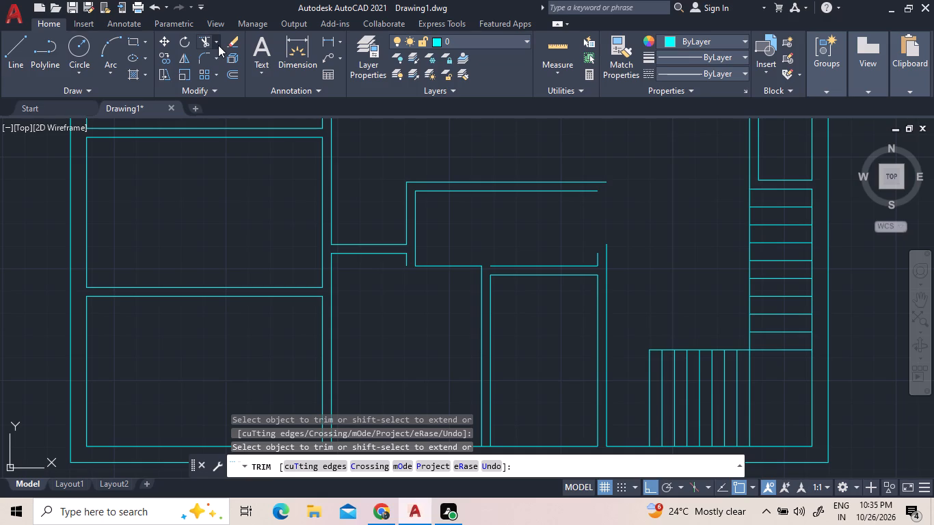
left_click(224, 93)
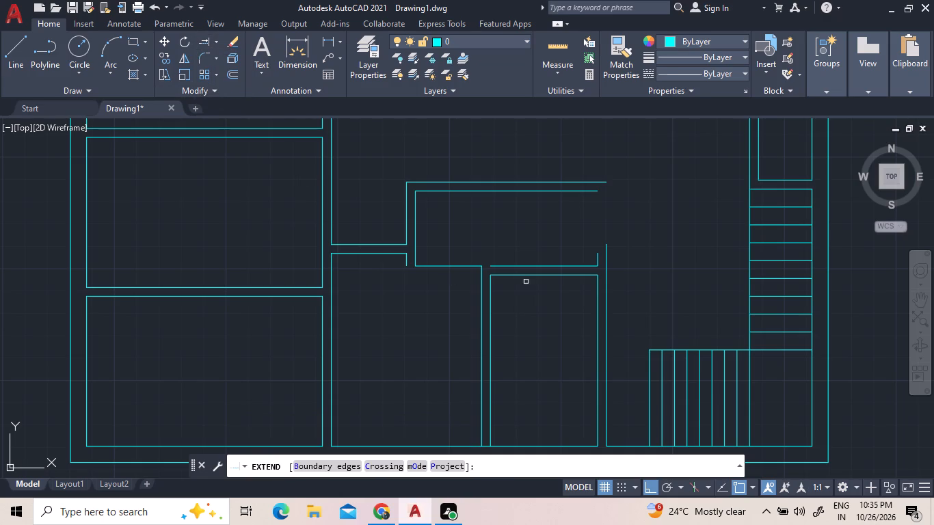
left_click(504, 266)
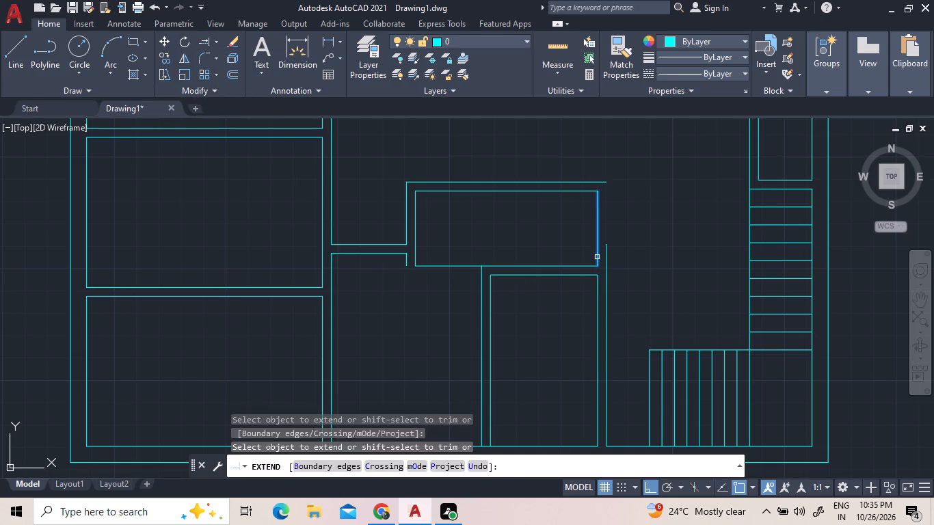
left_click(598, 257)
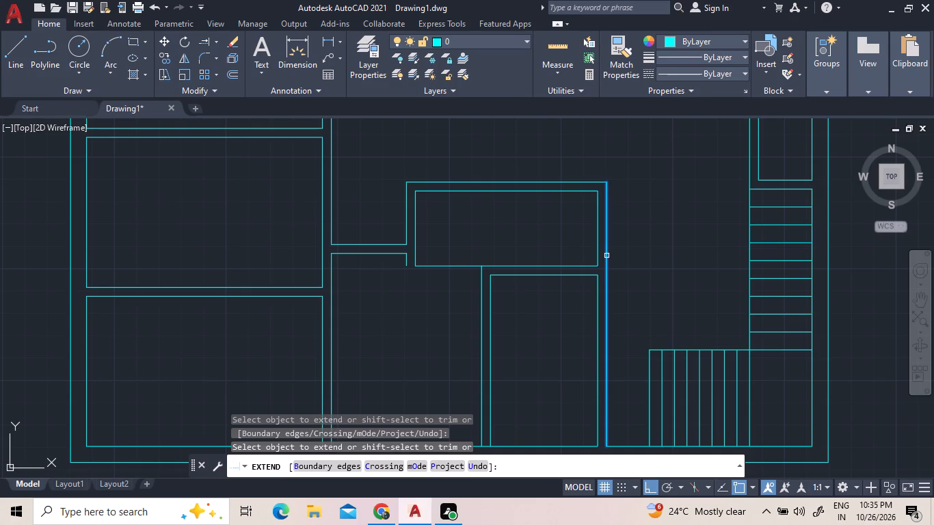
left_click(606, 256)
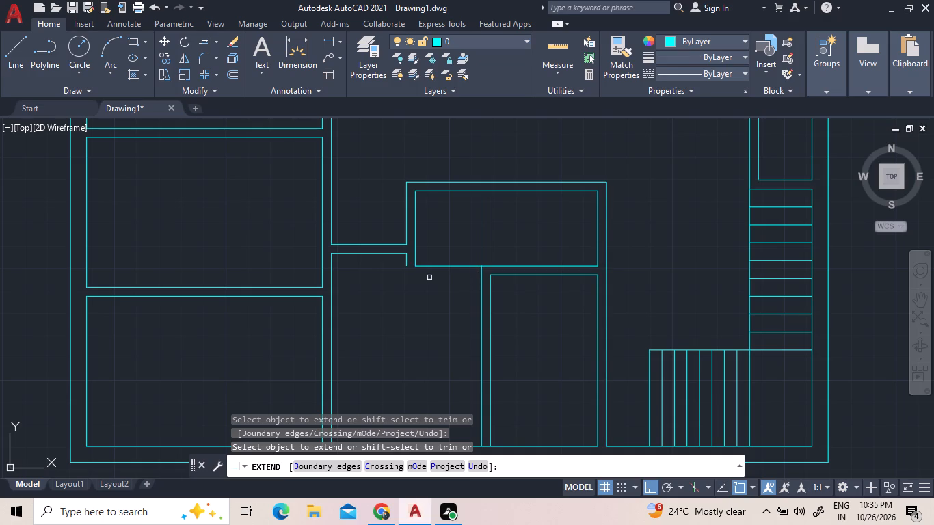
Extend the right-hand lower compartment's upper wall line to the bay's left wall, and the small room's outer left line down to it.
left_click(498, 275)
left_click(492, 273)
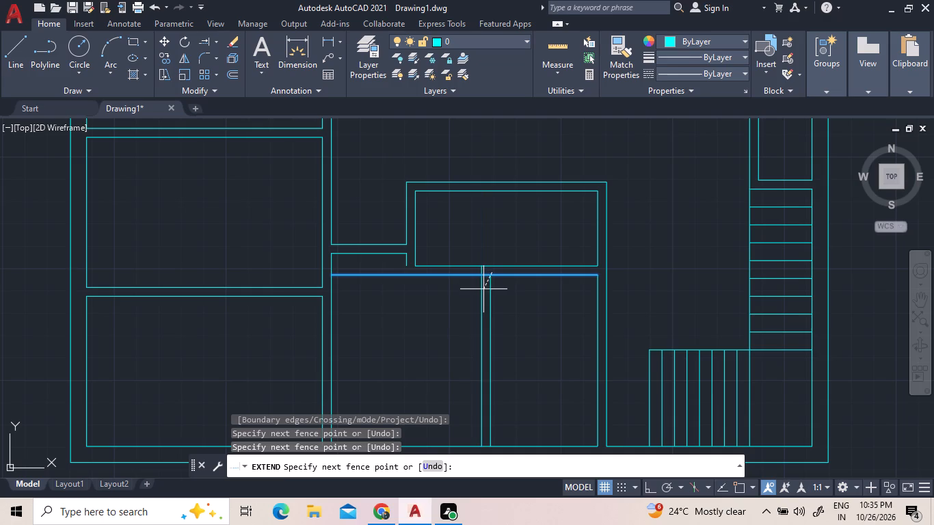
scroll(485, 288, "up", 4)
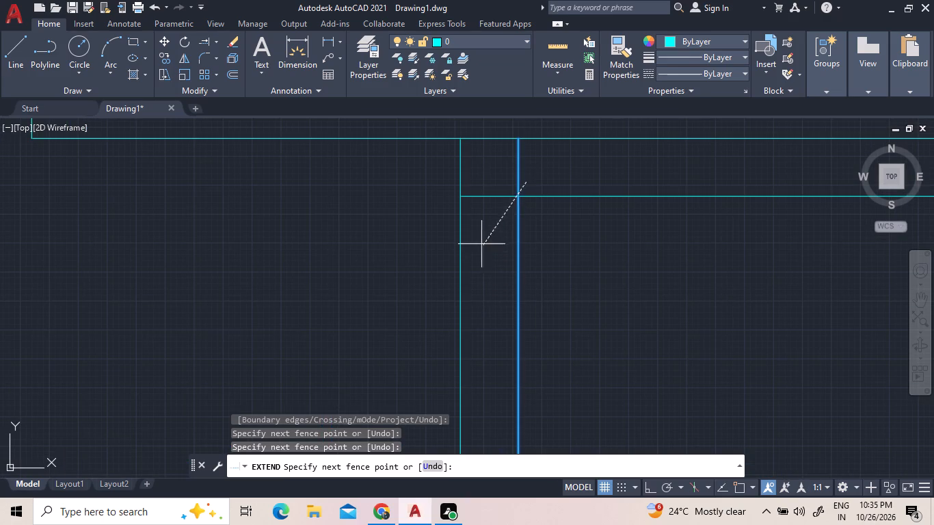
scroll(459, 257, "down", 3)
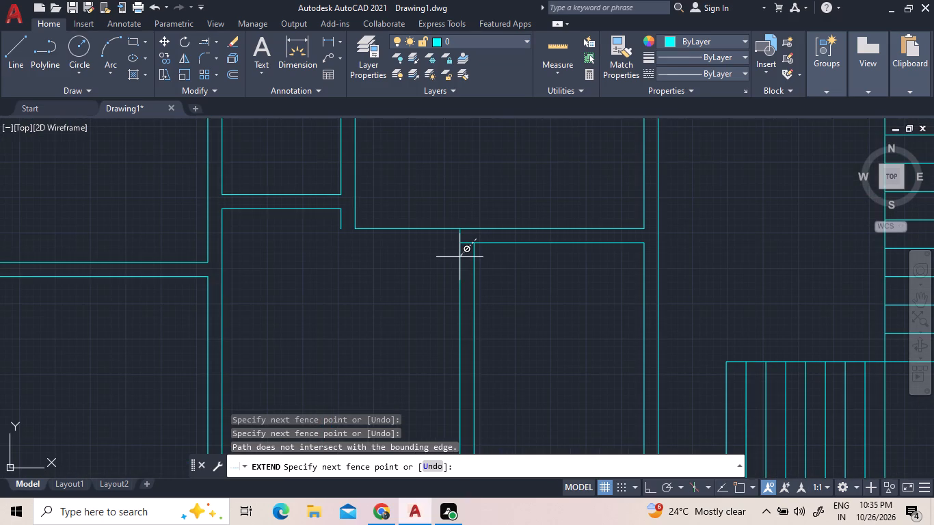
left_click(460, 258)
left_click(343, 226)
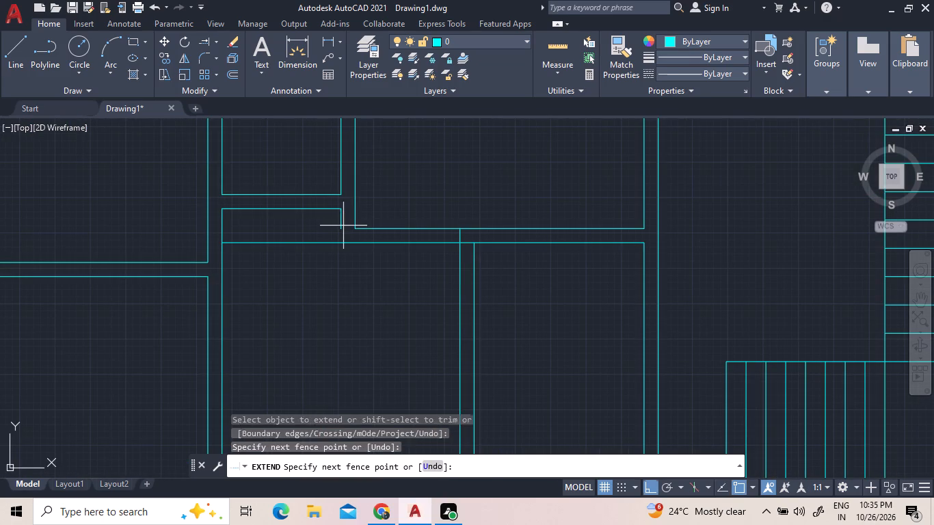
left_click(334, 222)
Trim the extended line's excess beyond the small room's left wall, plus the overlaps where the dividing partition meets the small room.
scroll(401, 299, "down", 2)
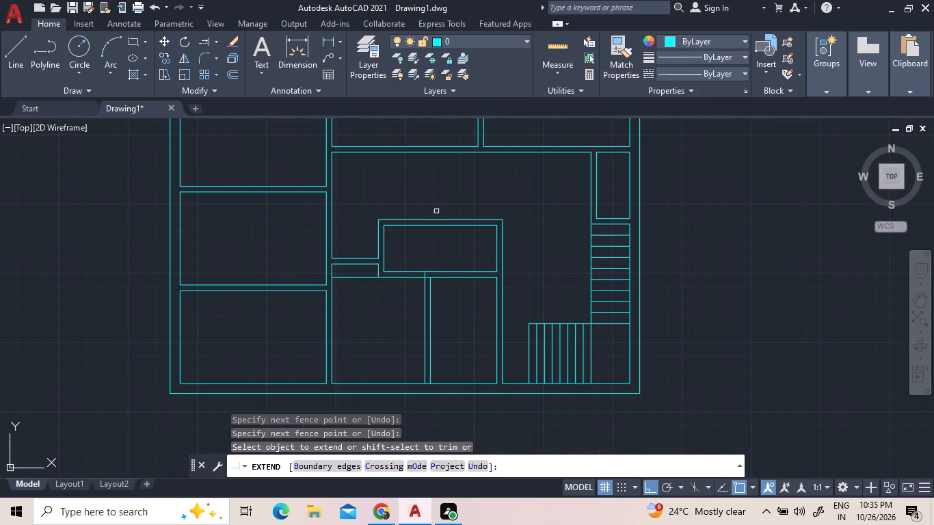
scroll(410, 223, "up", 2)
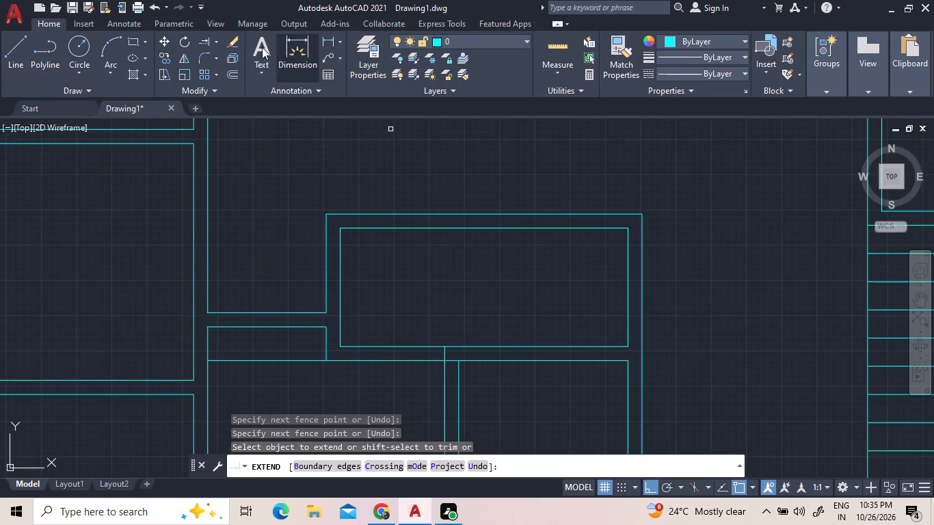
left_click(216, 38)
left_click(223, 69)
left_click(305, 359)
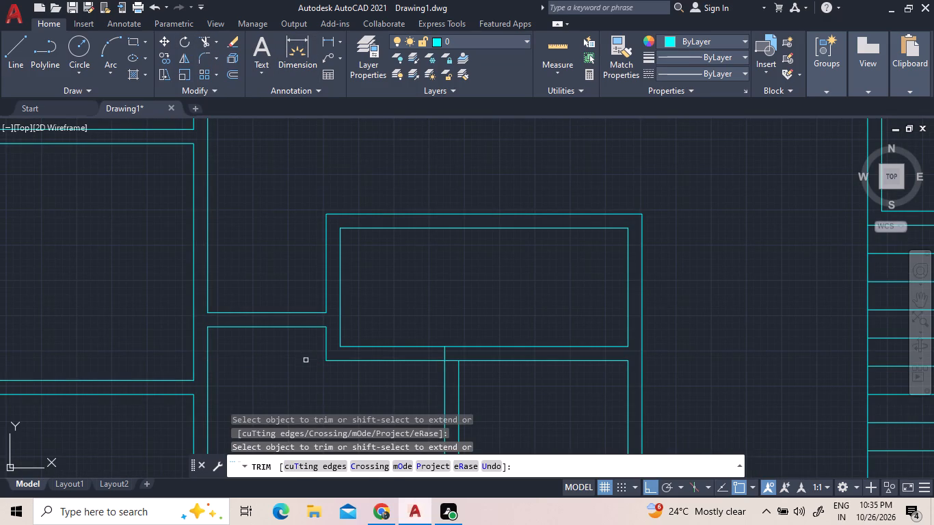
left_click(444, 355)
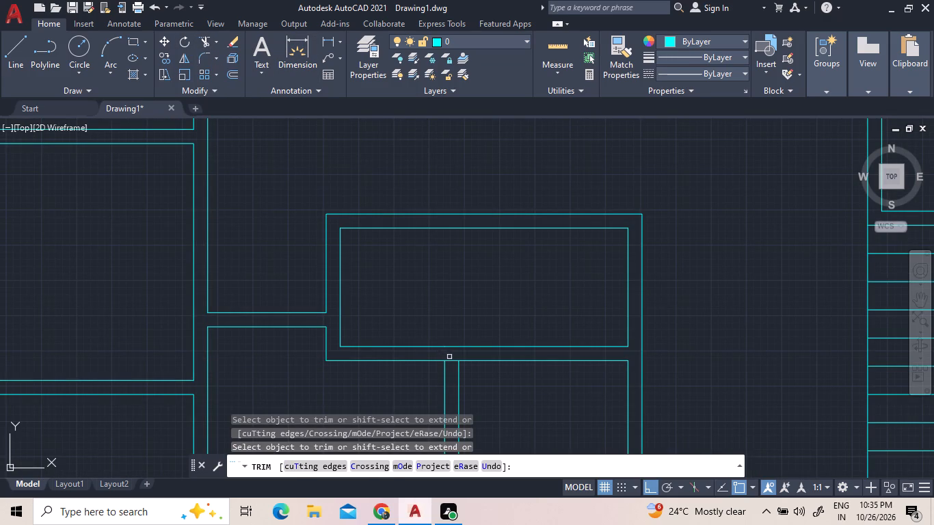
left_click(451, 362)
right_click(299, 273)
left_click(316, 283)
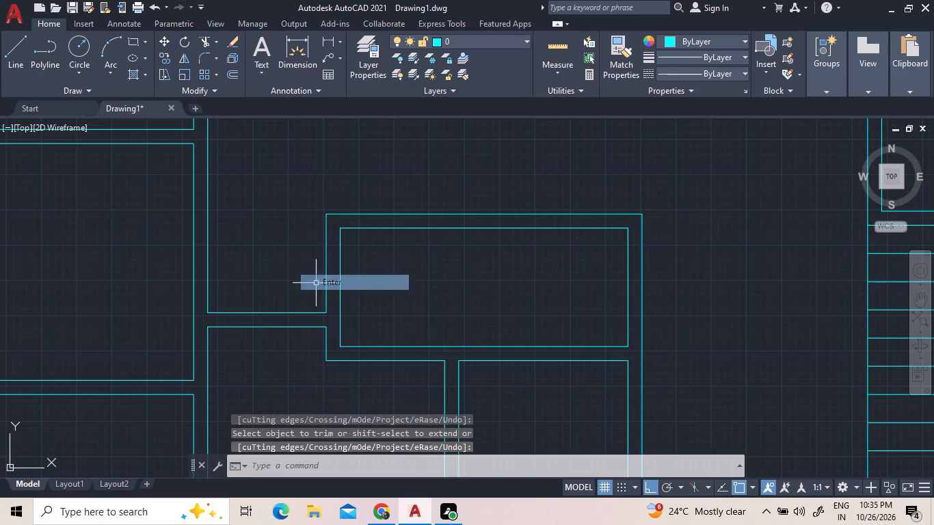
Measure the left-hand lower compartment's width and height with quick measure.
scroll(435, 279, "down", 2)
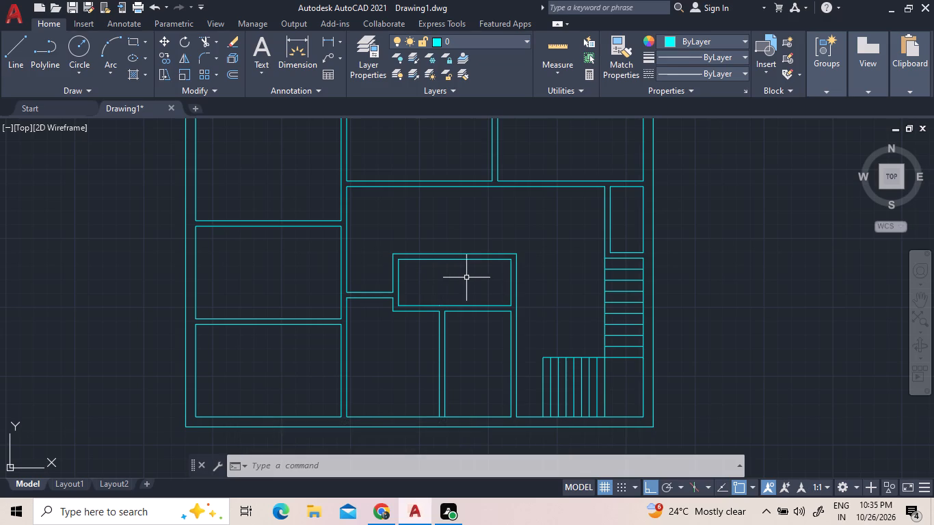
left_click(572, 55)
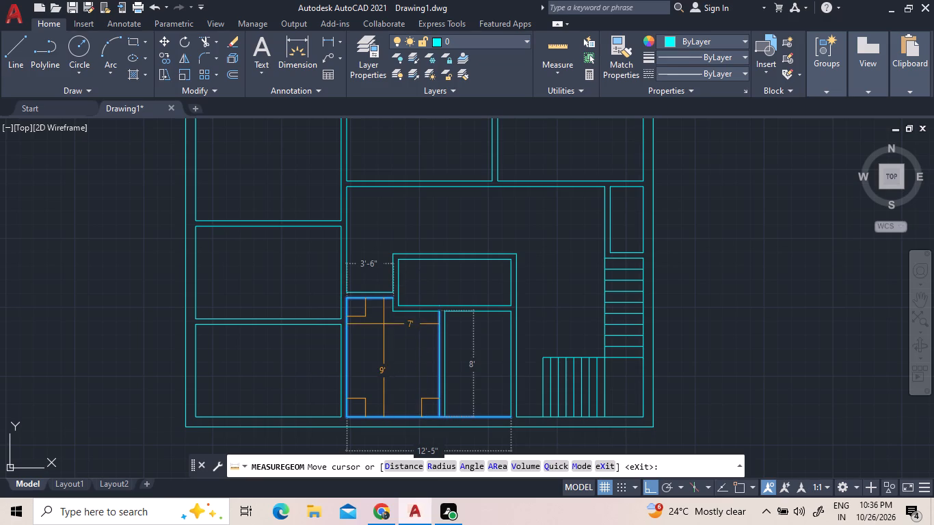
right_click(357, 212)
left_click(379, 217)
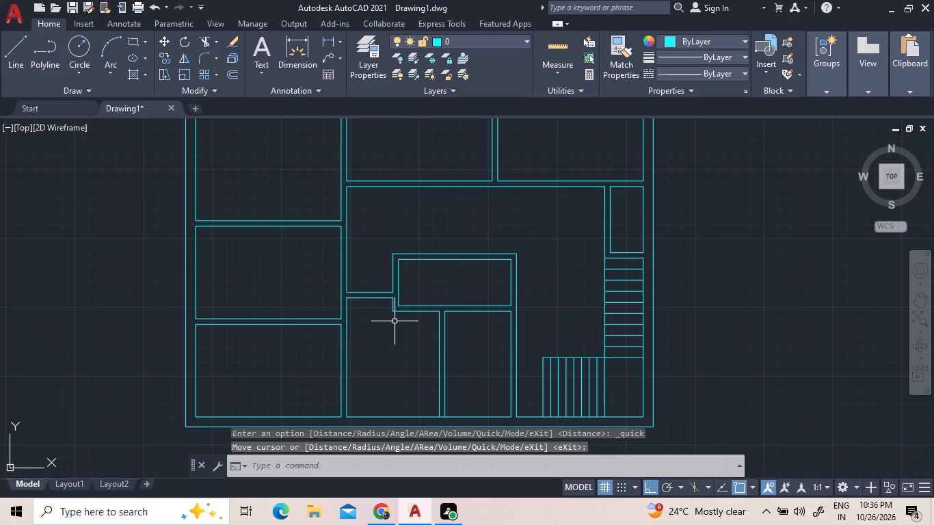
Erase the two short horizontal wall lines between the middle bay's left wall and the small room.
left_click(384, 313)
left_click(365, 256)
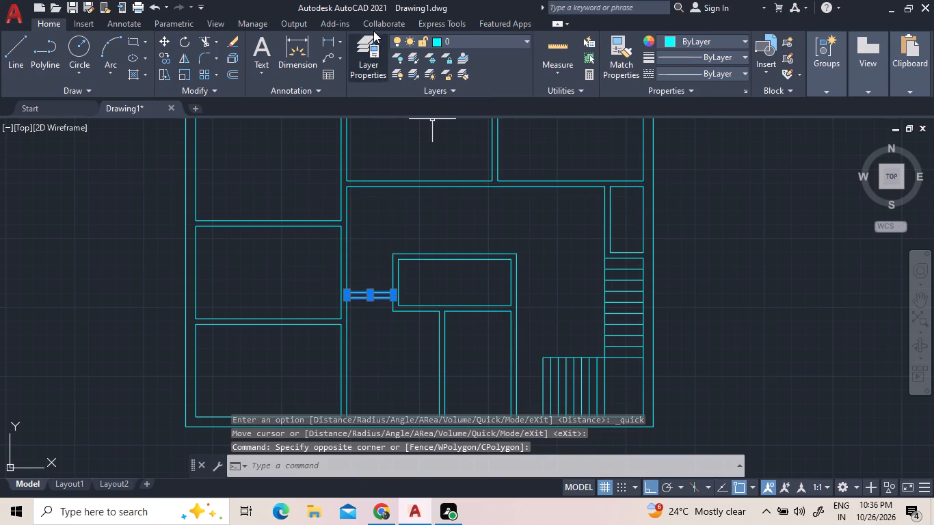
key("Delete")
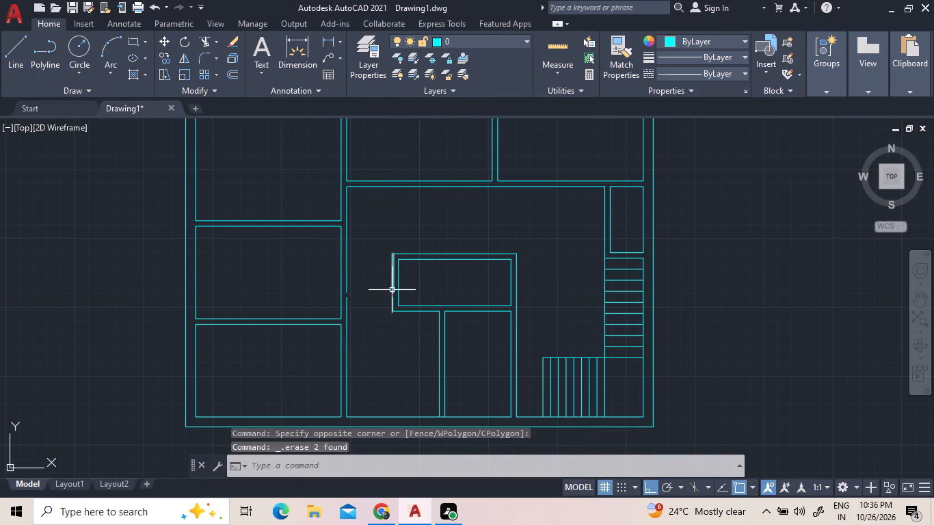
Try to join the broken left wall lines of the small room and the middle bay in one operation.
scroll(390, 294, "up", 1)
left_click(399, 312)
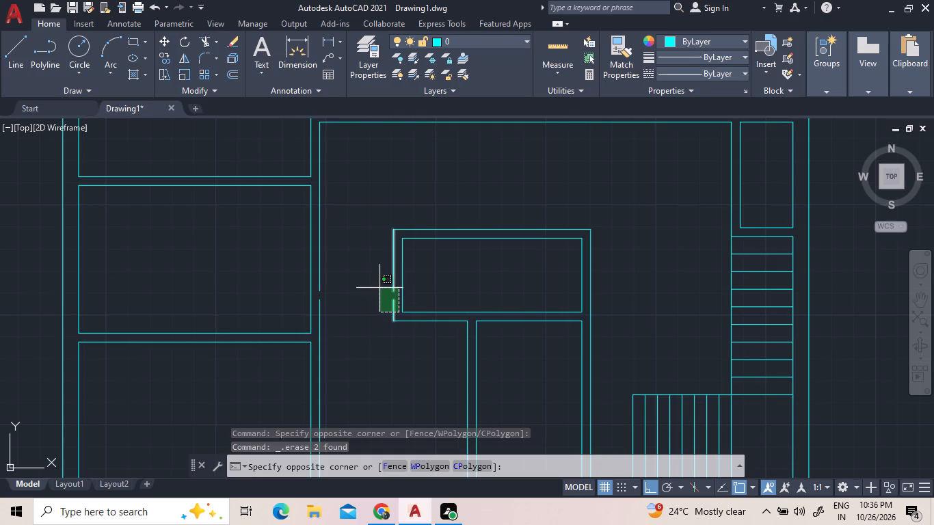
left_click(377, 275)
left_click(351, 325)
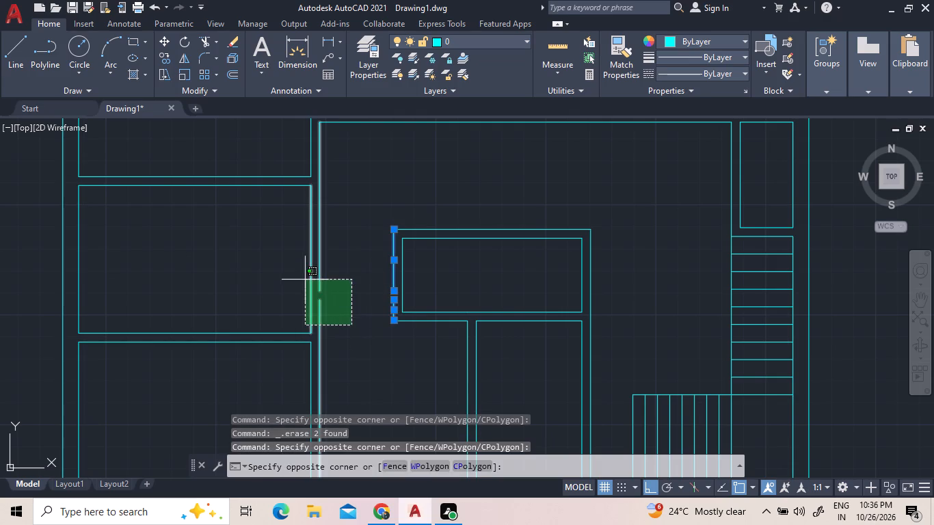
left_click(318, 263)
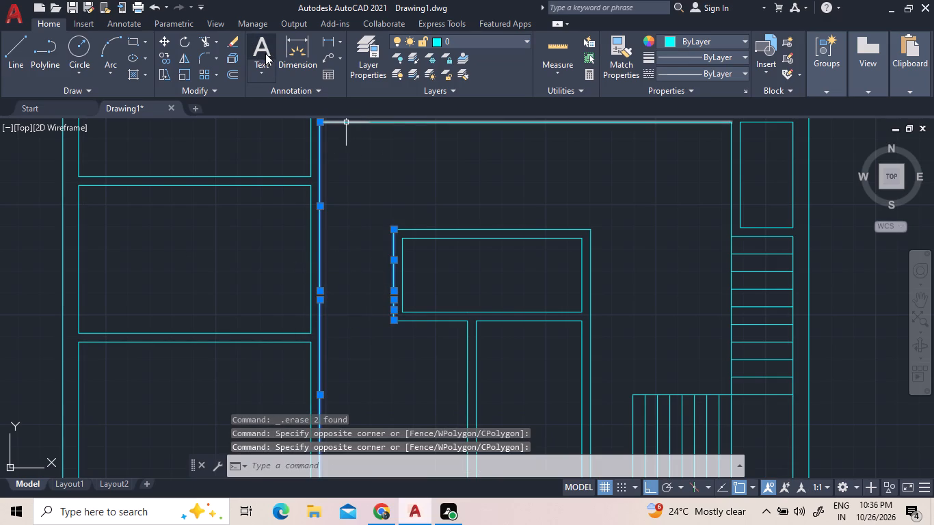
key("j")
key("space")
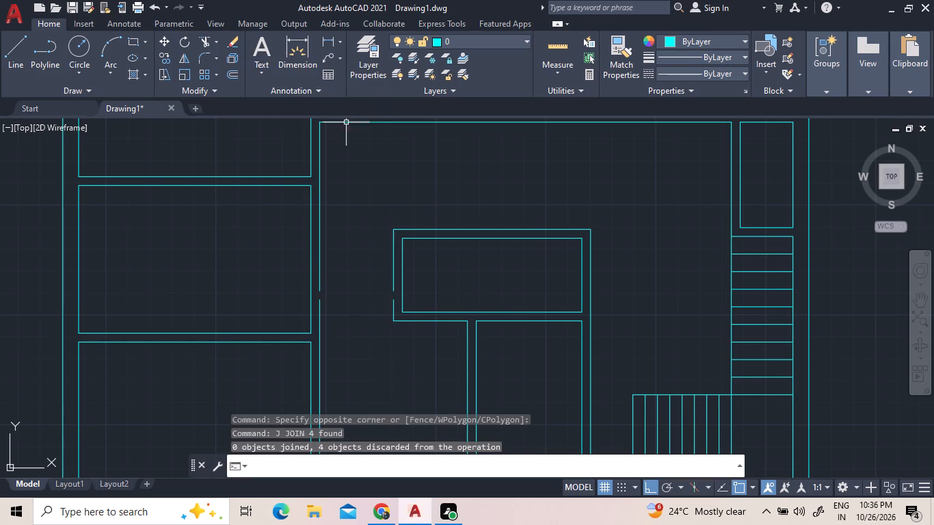
Join the two pieces of the small room's outer left wall line into one line.
key("j")
key("space")
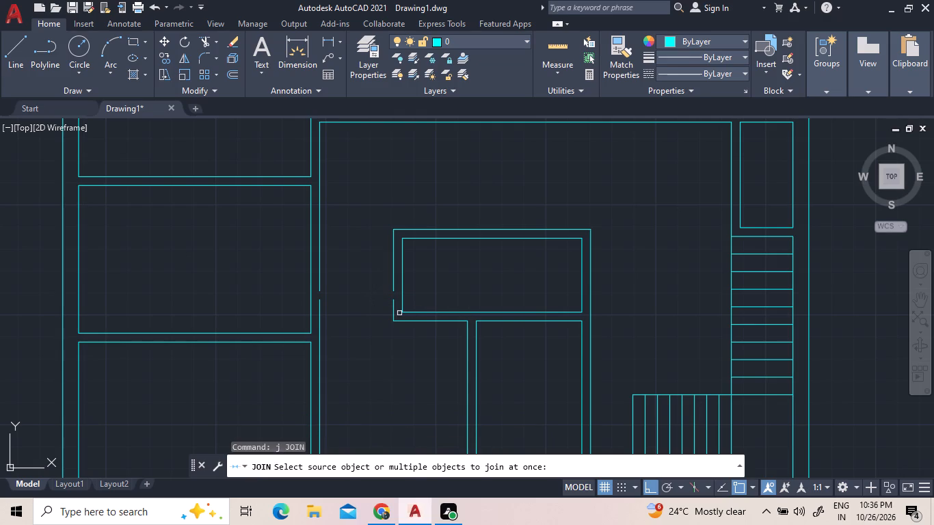
left_click(392, 307)
left_click(395, 273)
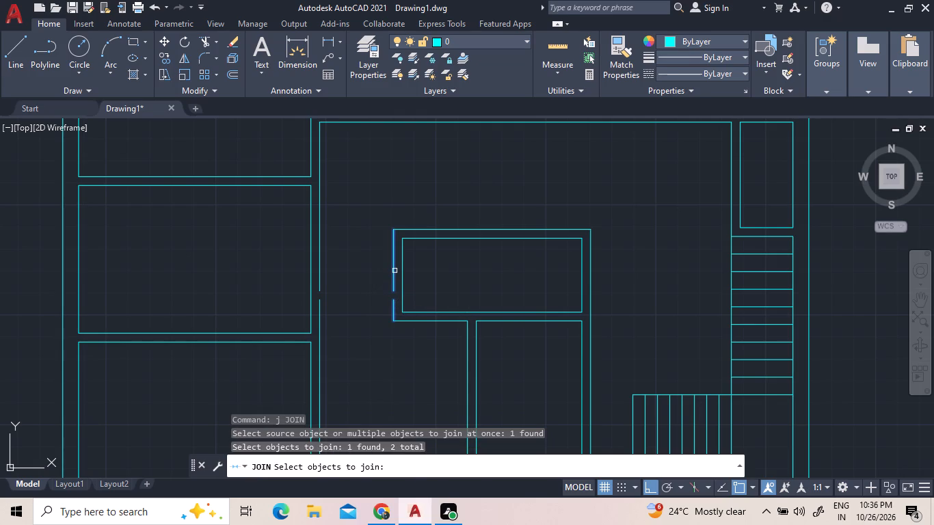
key("j")
key("space")
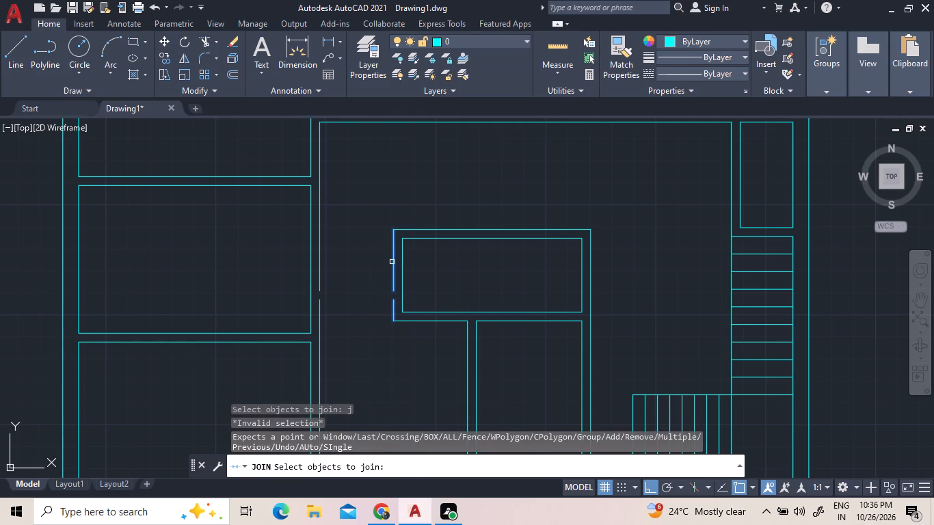
scroll(386, 306, "up", 3)
left_click(425, 316)
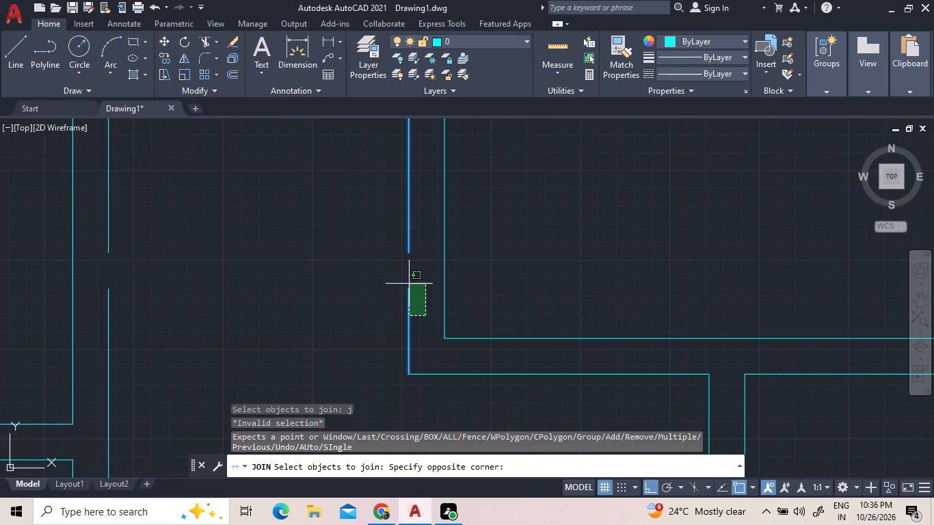
left_click(382, 218)
right_click(379, 213)
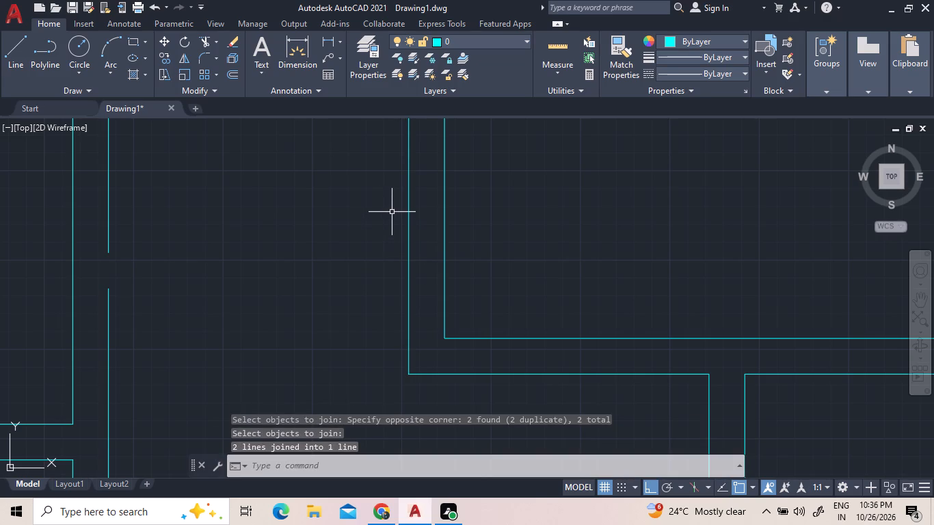
Join the two pieces of the middle bay's left wall line into one line.
left_click(126, 325)
left_click(101, 237)
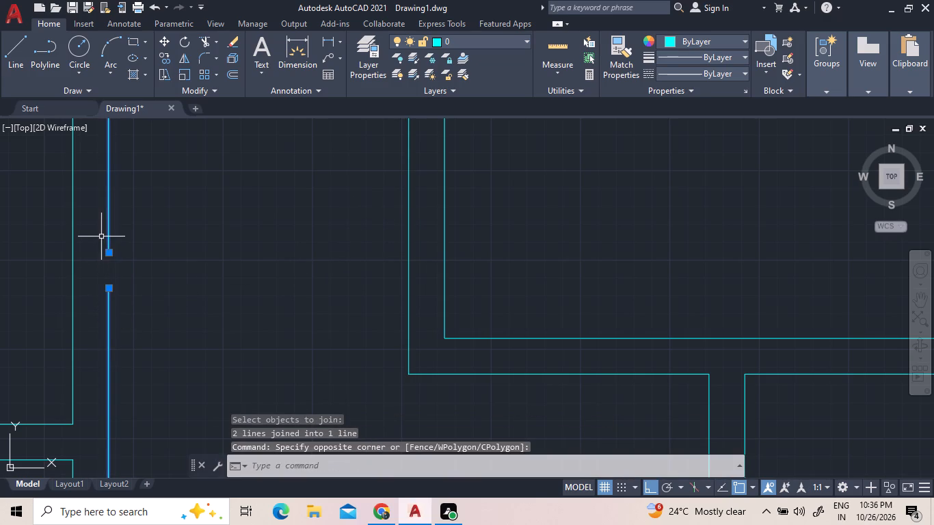
key("j")
key("space")
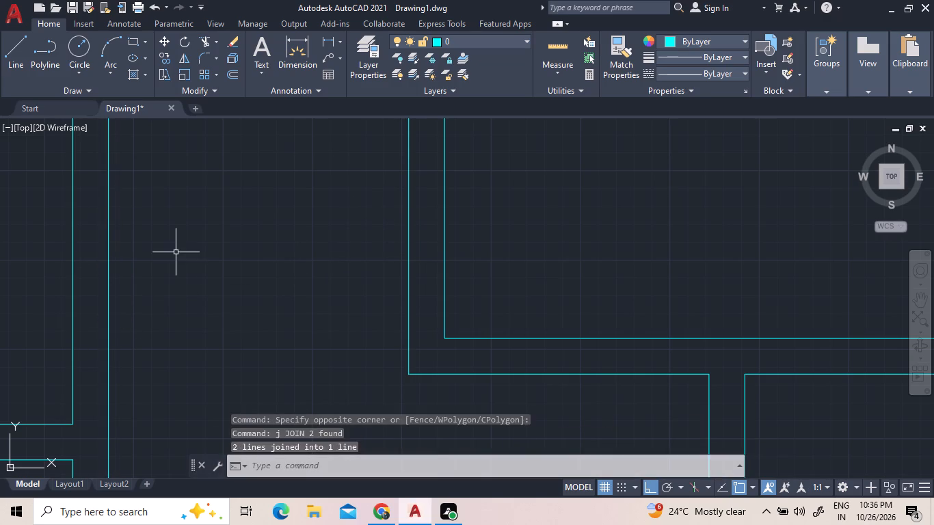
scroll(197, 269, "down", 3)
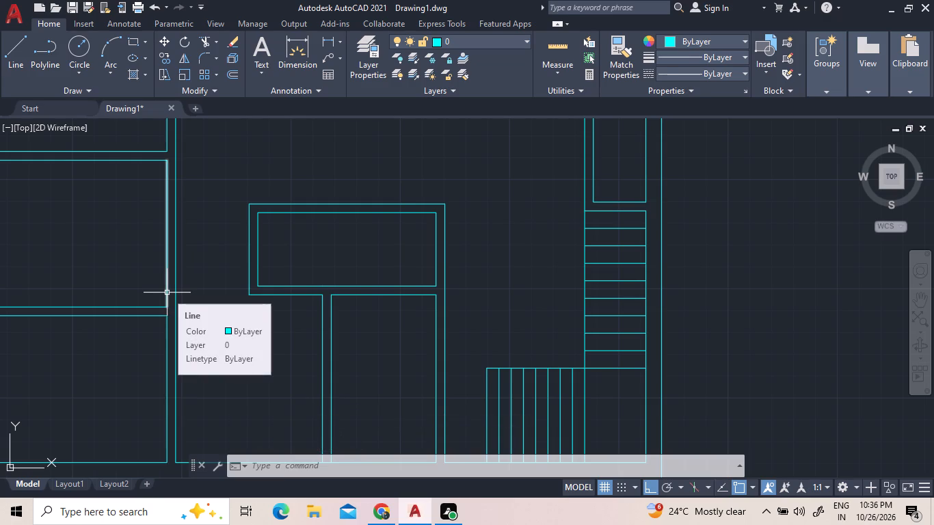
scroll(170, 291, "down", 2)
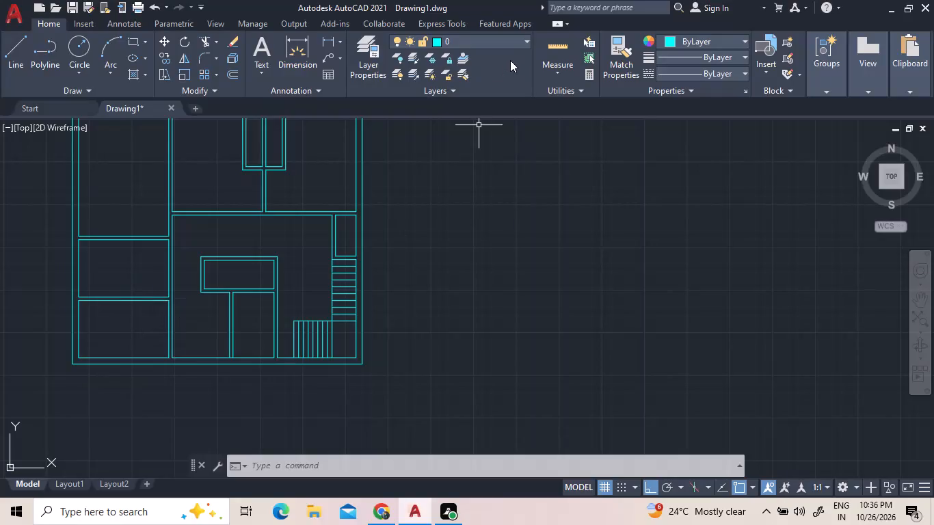
Measure the room sizes and clearances around the small room, the passage above it and the middle bay with quick measure.
left_click(568, 45)
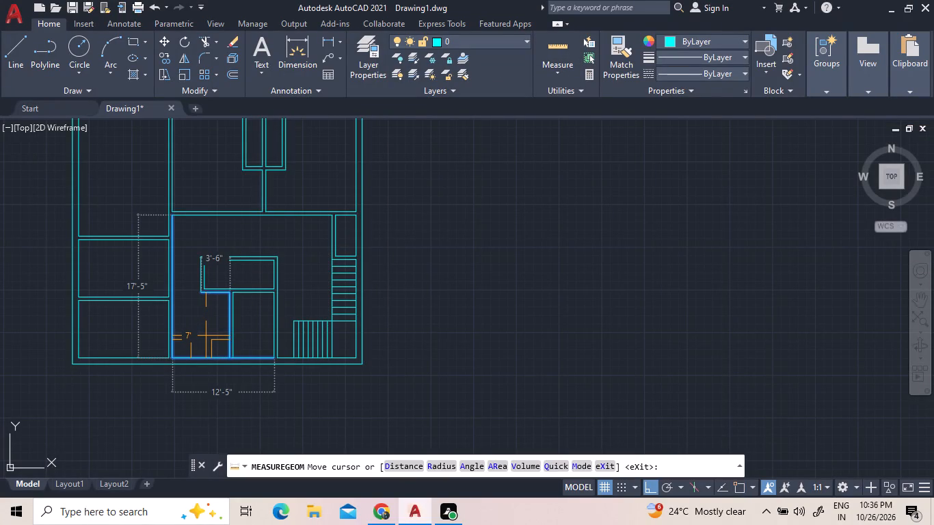
scroll(208, 335, "up", 2)
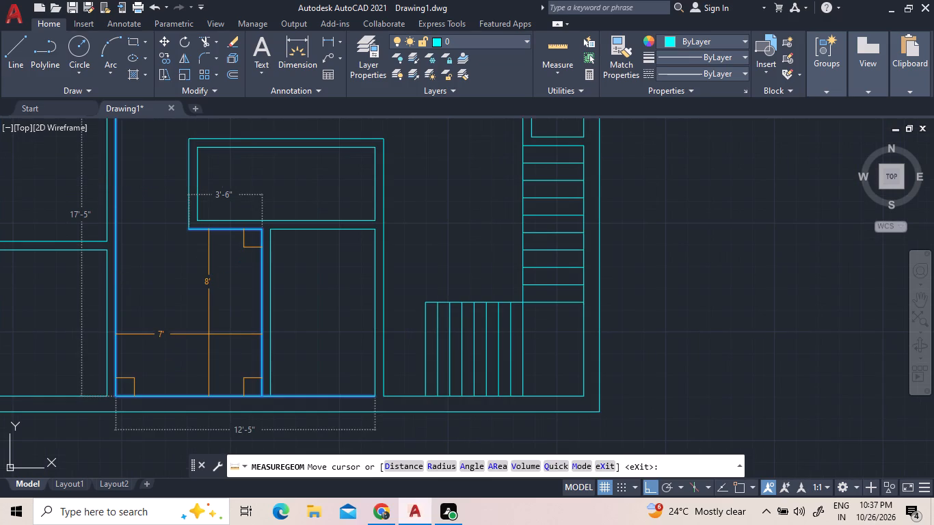
scroll(211, 338, "down", 1)
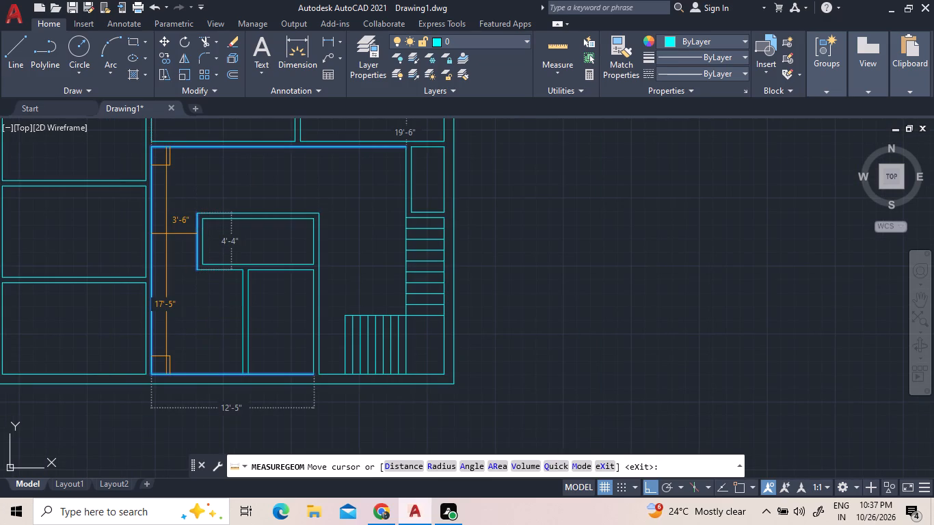
scroll(172, 251, "down", 2)
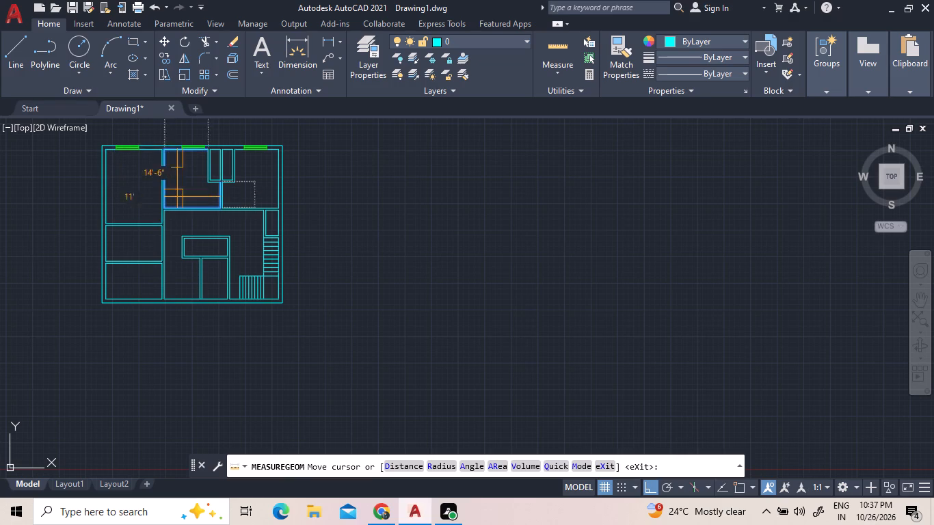
scroll(161, 232, "up", 3)
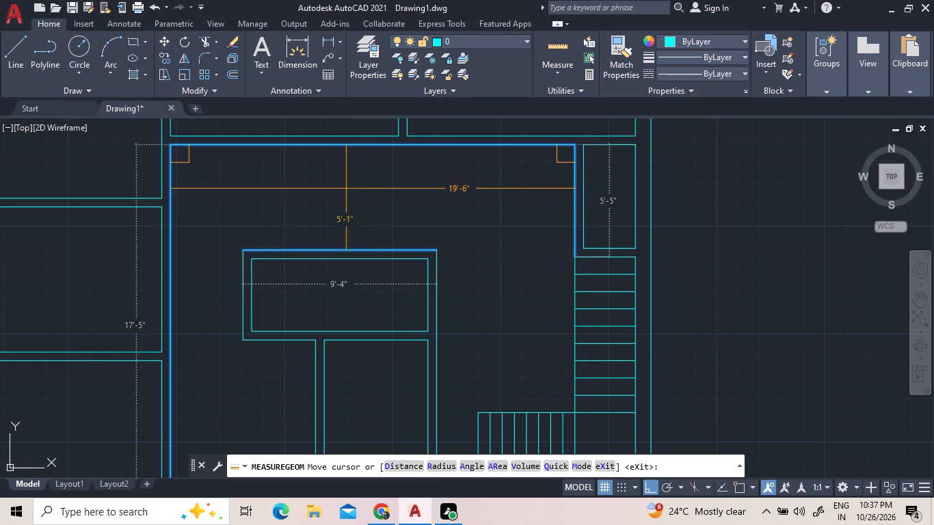
left_click(496, 253)
right_click(497, 253)
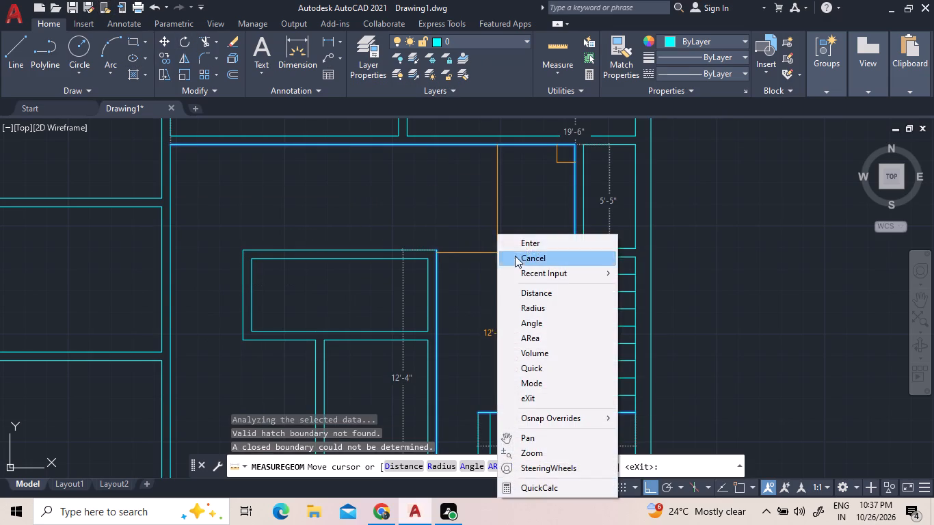
left_click(519, 249)
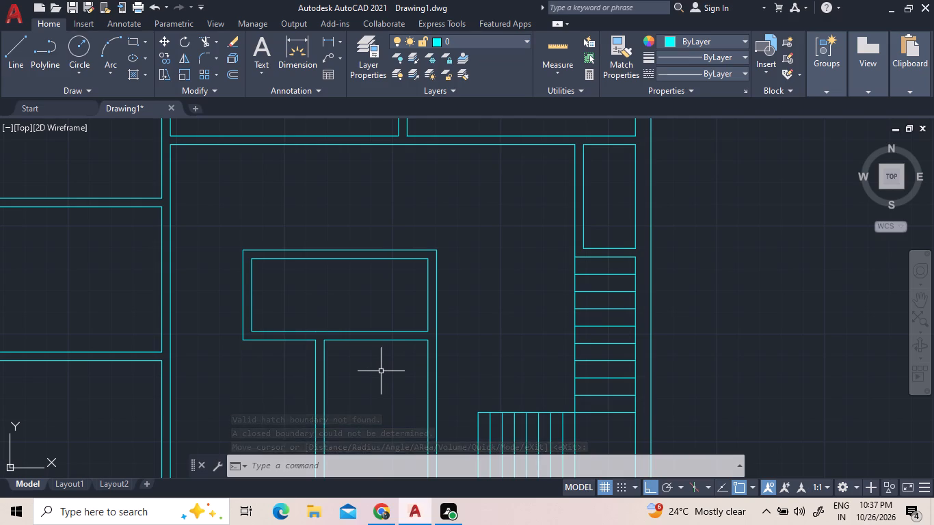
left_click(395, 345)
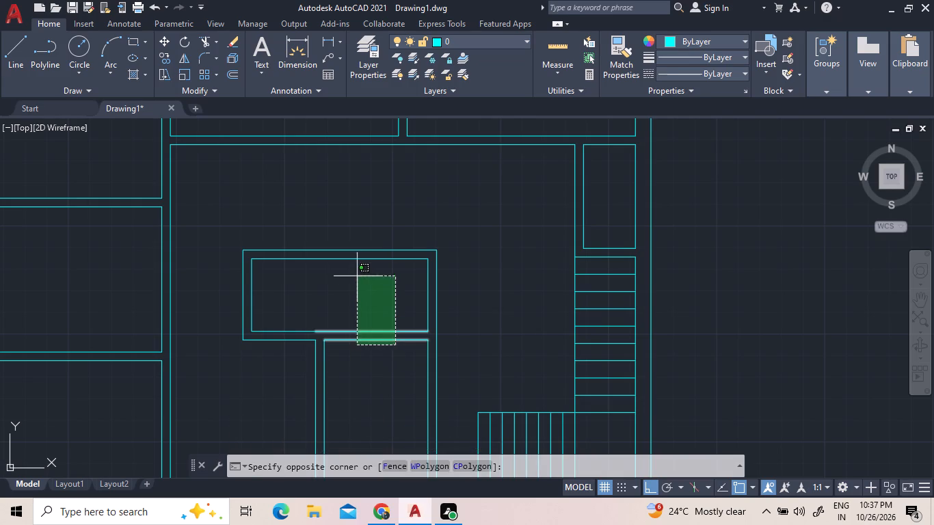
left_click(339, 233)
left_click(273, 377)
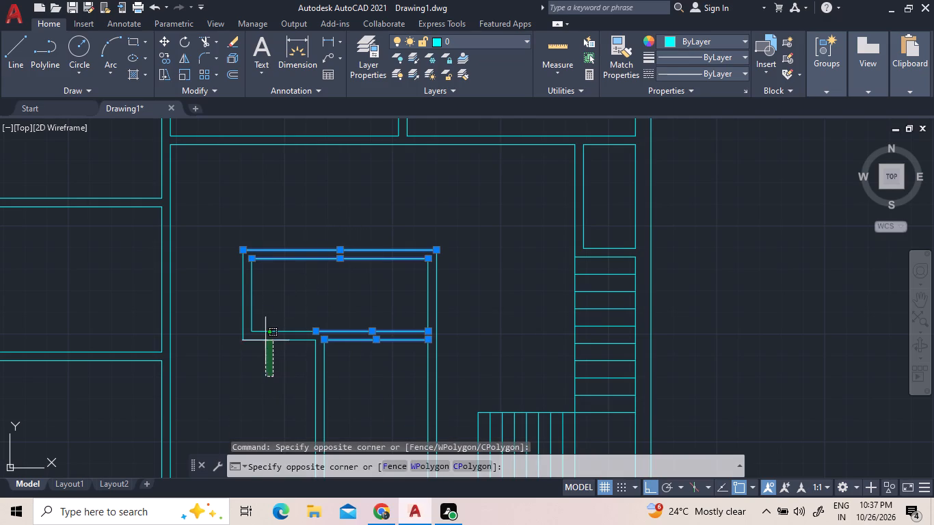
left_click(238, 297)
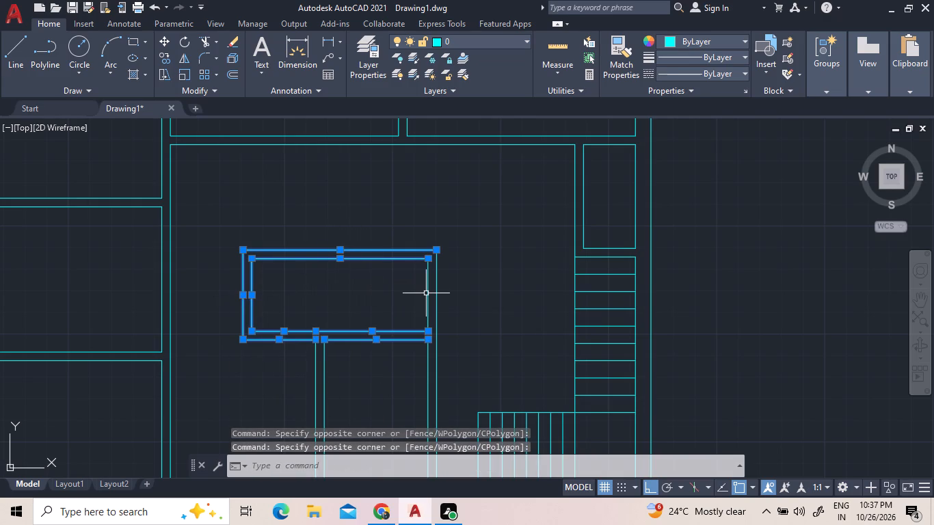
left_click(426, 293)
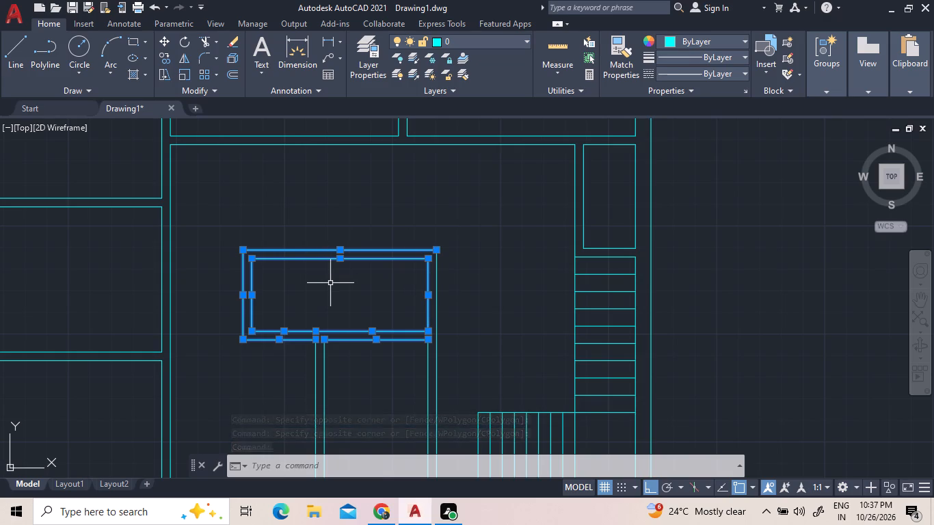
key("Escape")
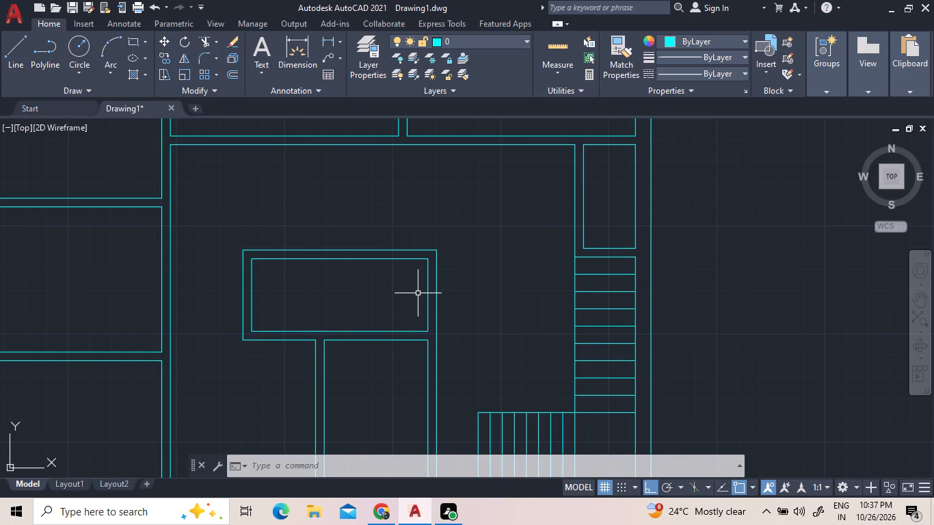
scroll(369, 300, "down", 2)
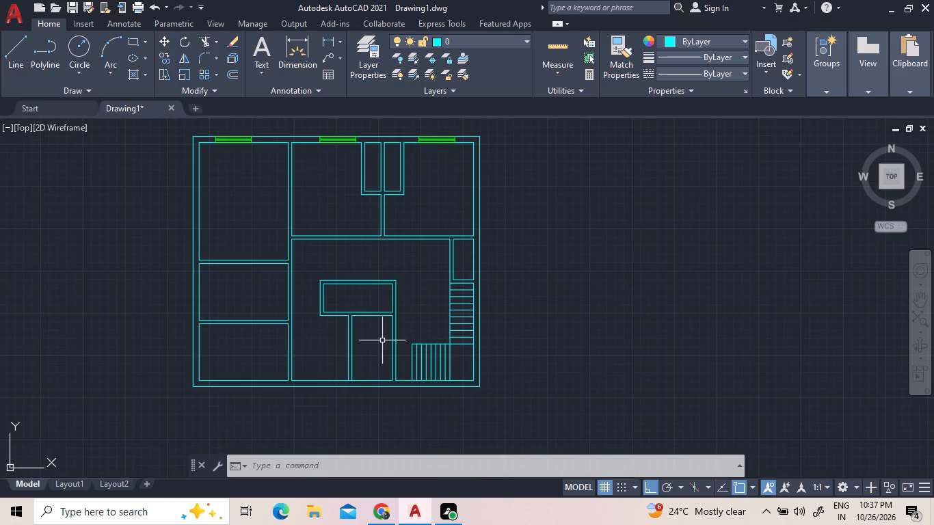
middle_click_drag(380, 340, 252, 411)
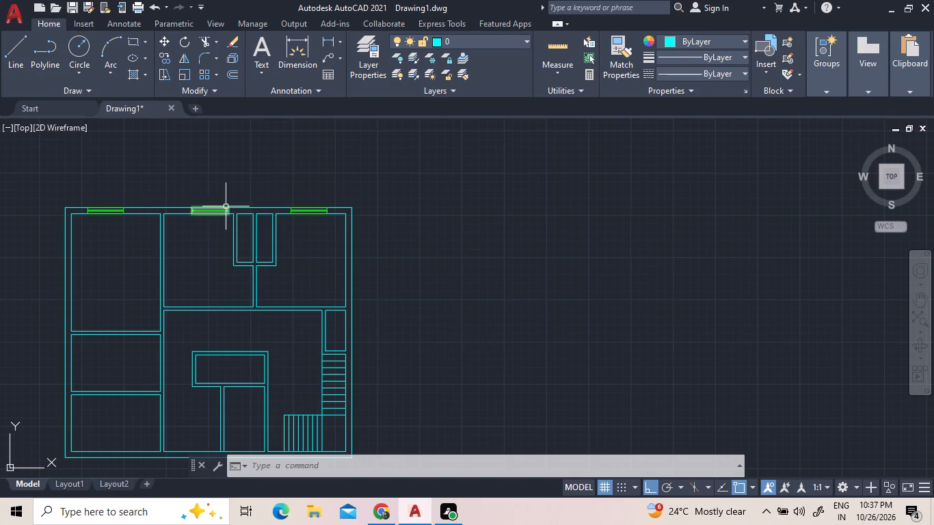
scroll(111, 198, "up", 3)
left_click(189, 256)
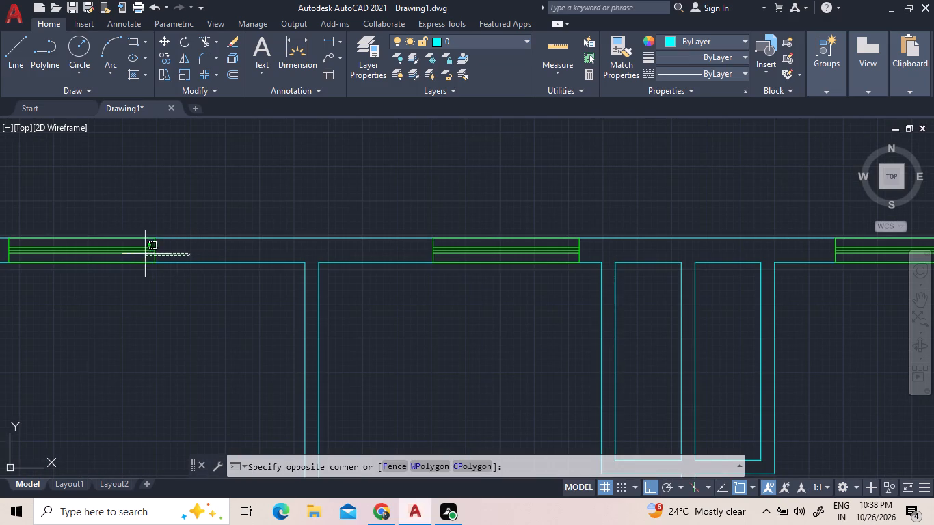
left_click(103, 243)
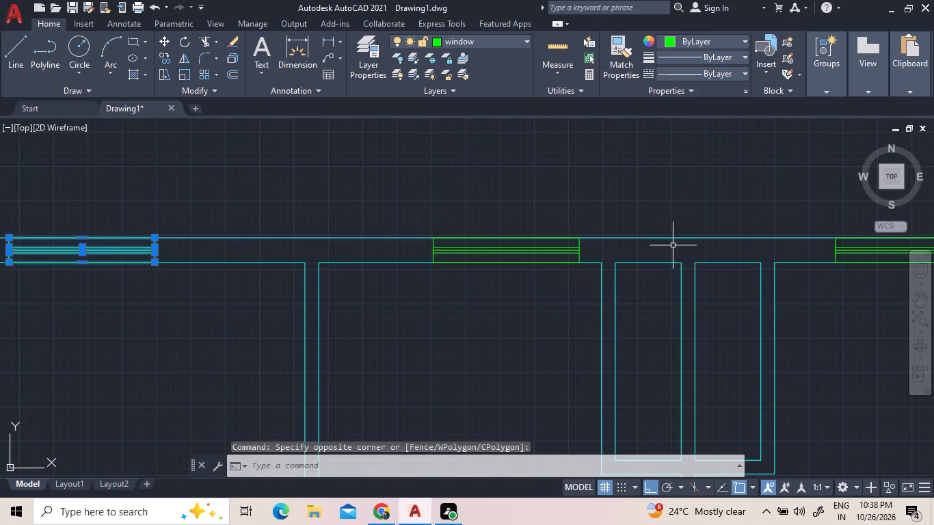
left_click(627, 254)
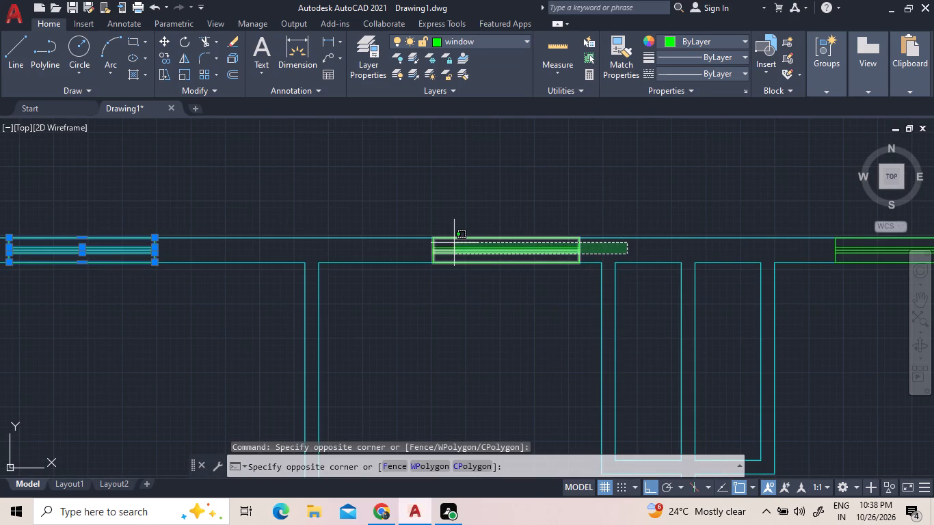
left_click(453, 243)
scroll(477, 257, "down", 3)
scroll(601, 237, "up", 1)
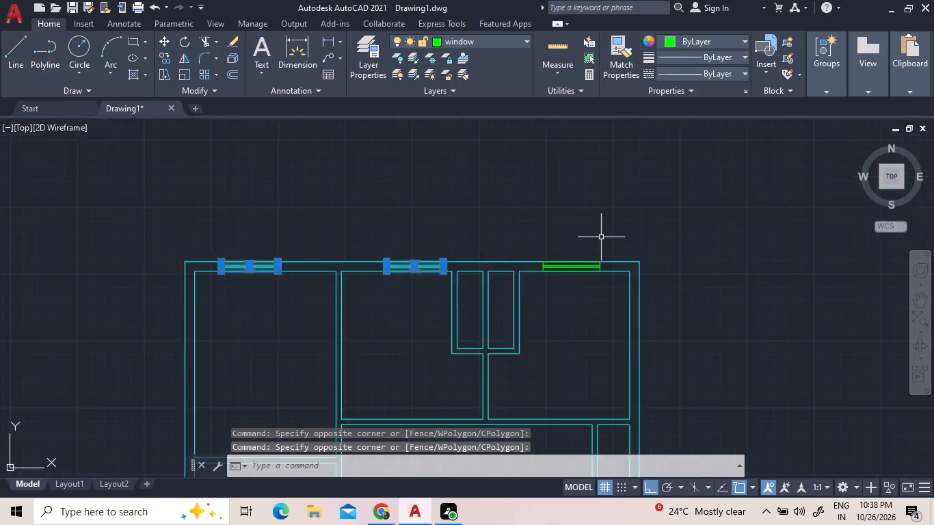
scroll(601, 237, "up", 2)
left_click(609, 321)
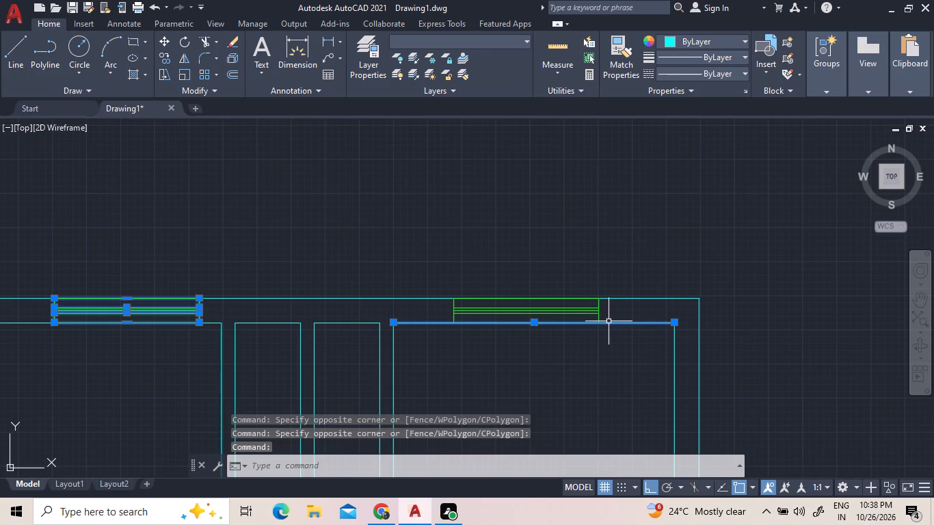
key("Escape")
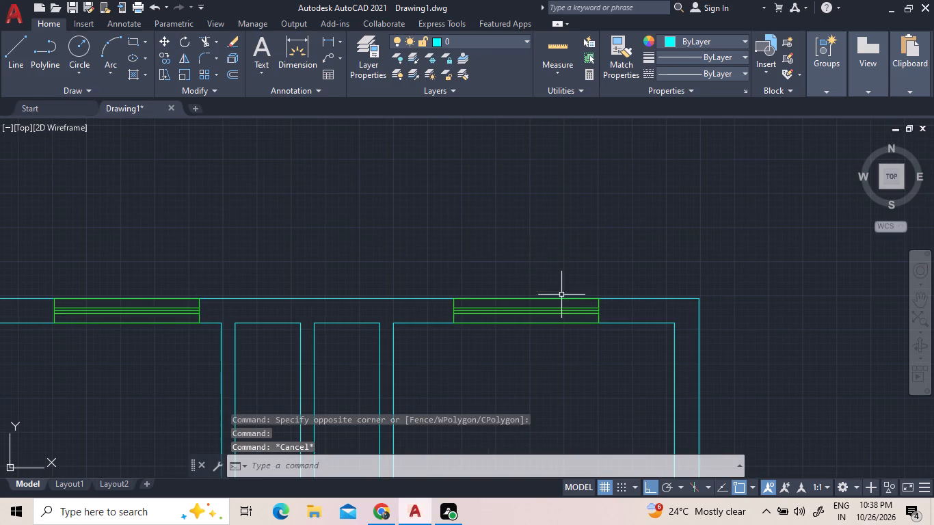
Copy the three windows in the plan's top outer wall straight down about 30' into the bottom outer wall.
left_click(626, 317)
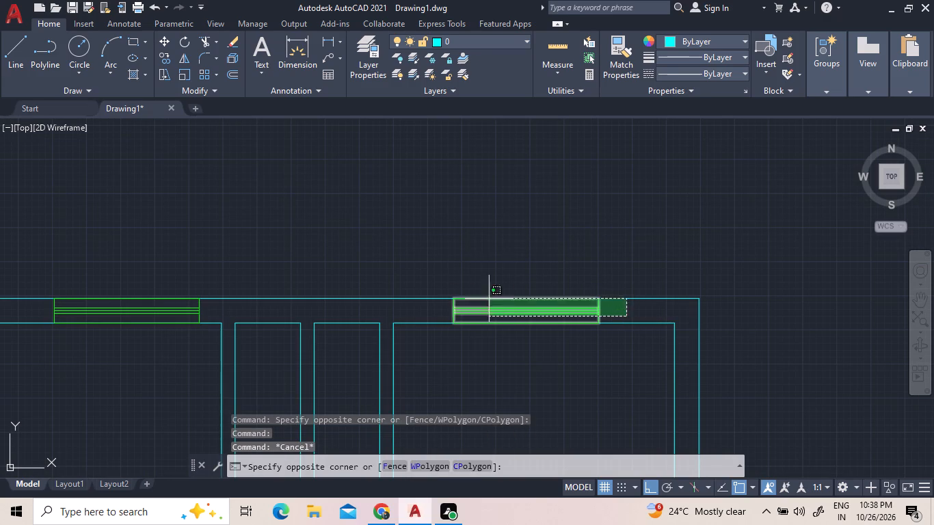
left_click(152, 306)
scroll(366, 239, "down", 2)
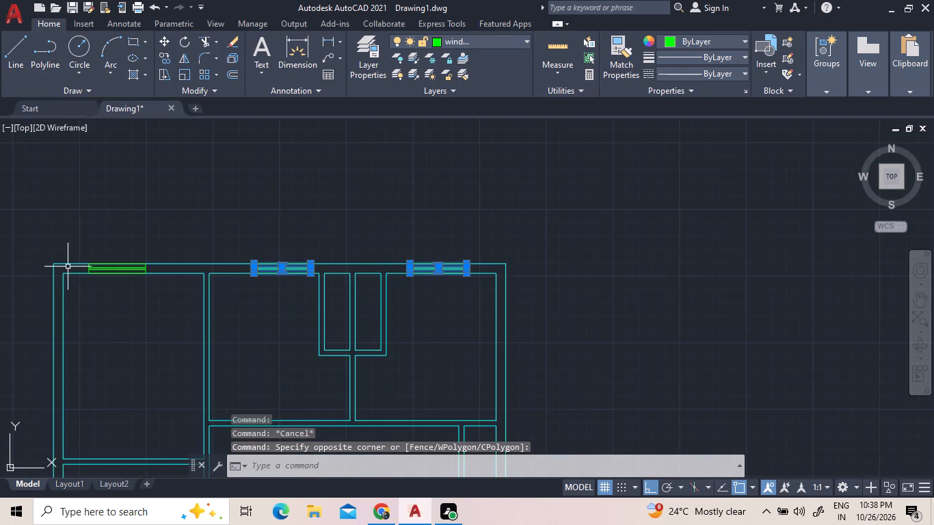
scroll(67, 267, "up", 2)
left_click(294, 278)
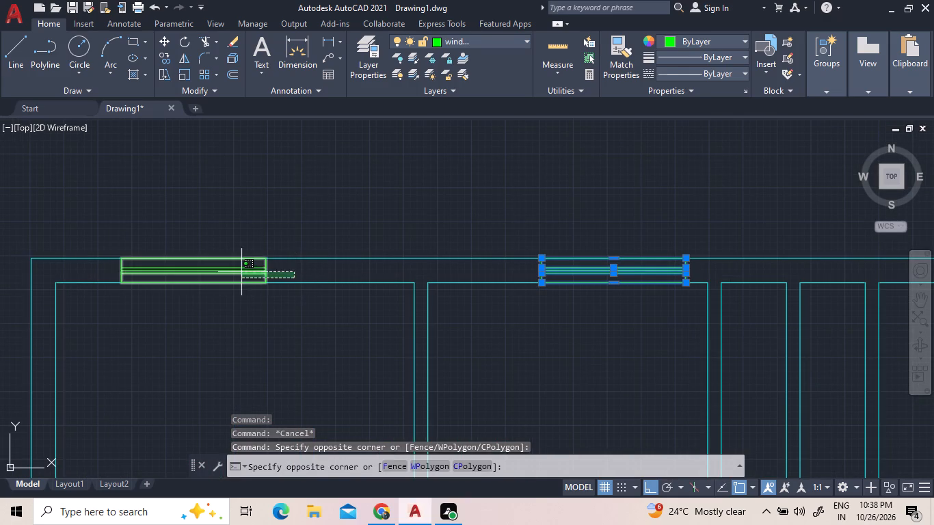
left_click(214, 265)
scroll(262, 200, "down", 3)
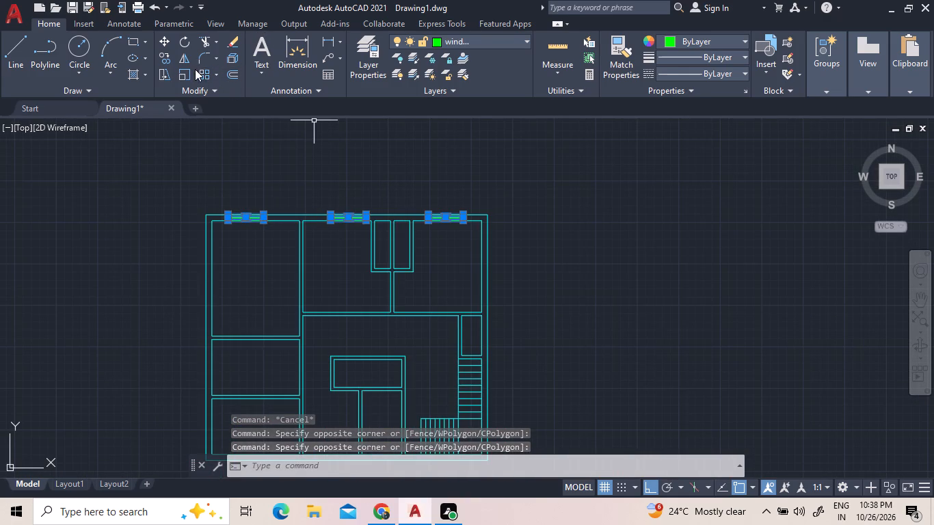
left_click(165, 53)
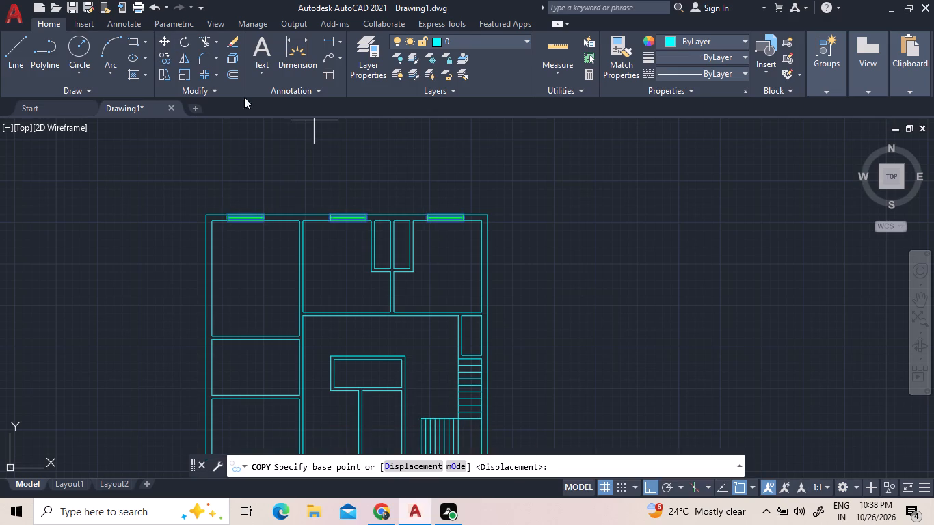
scroll(384, 162, "down", 2)
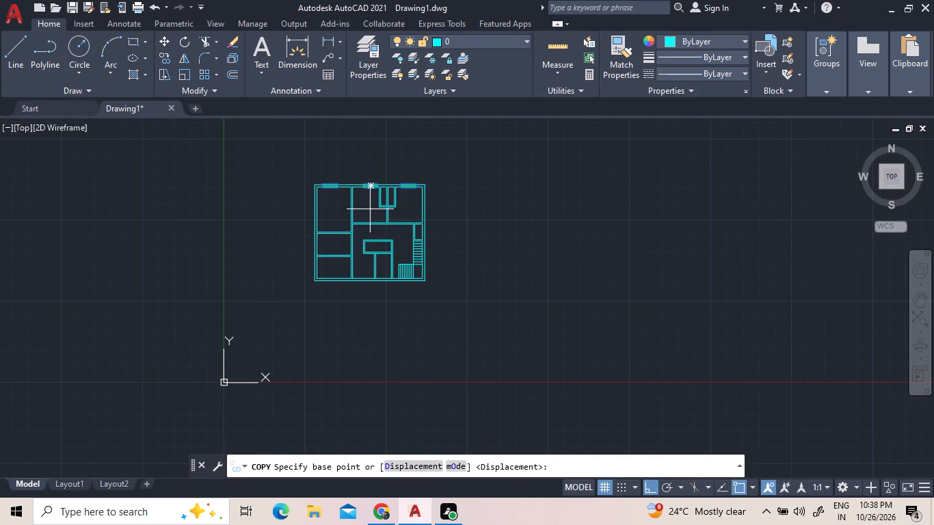
left_click(371, 211)
scroll(374, 304, "up", 5)
scroll(373, 312, "down", 2)
scroll(373, 312, "up", 2)
scroll(373, 310, "down", 1)
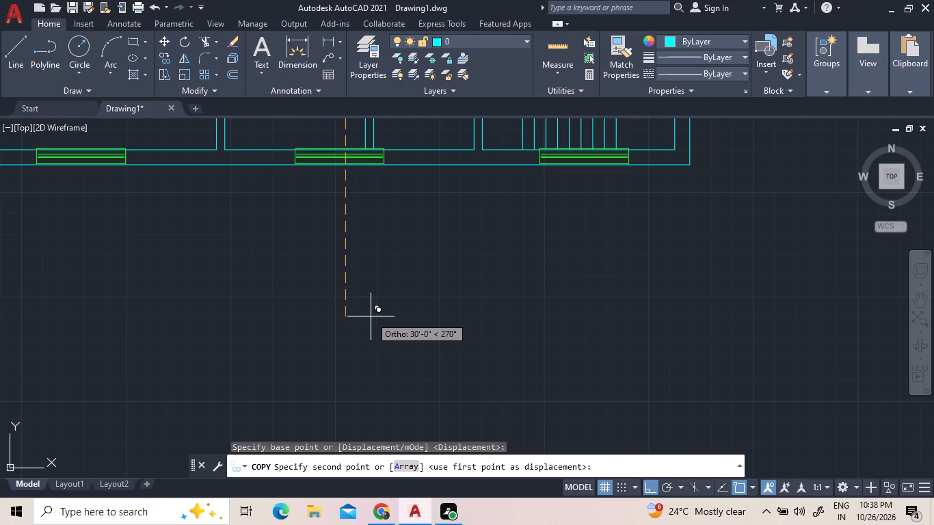
left_click(371, 318)
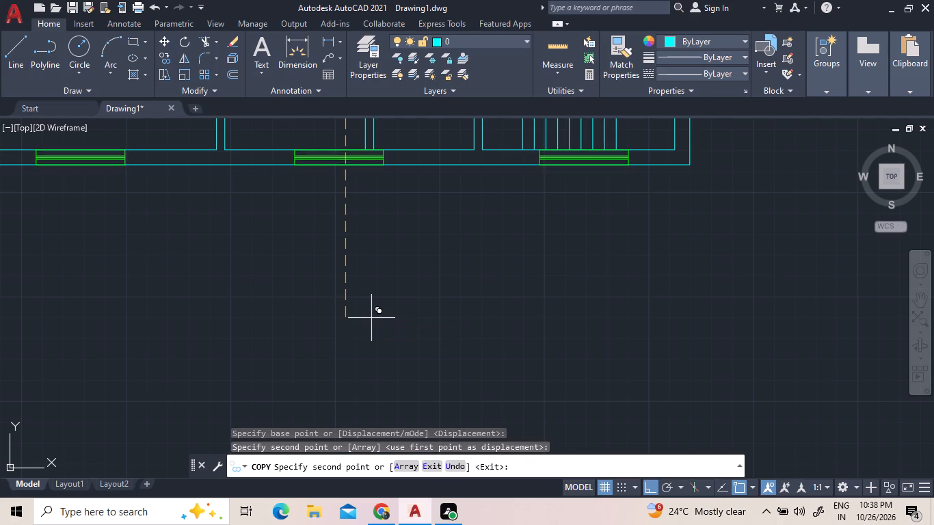
scroll(610, 405, "down", 2)
key("Escape")
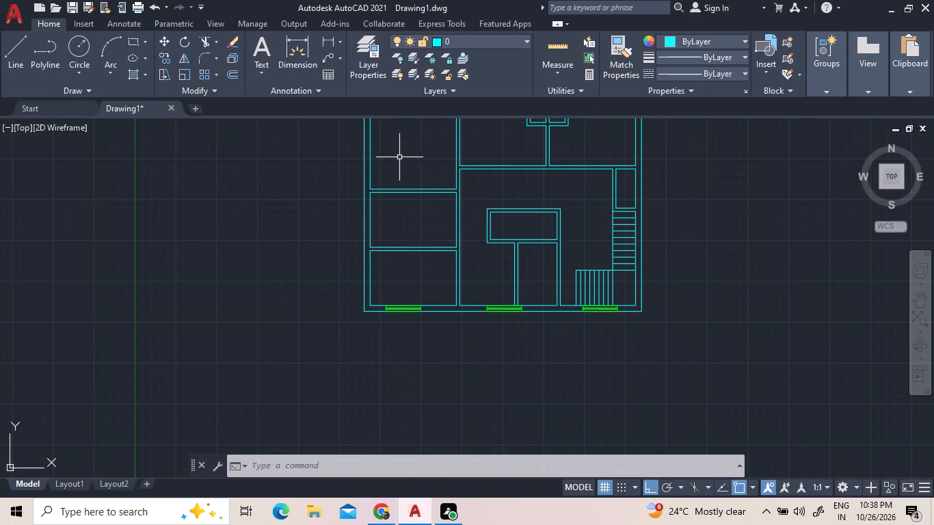
Measure the width and length of the left bay's uppermost room with quick measure.
scroll(413, 162, "down", 2)
middle_click_drag(414, 162, 320, 287)
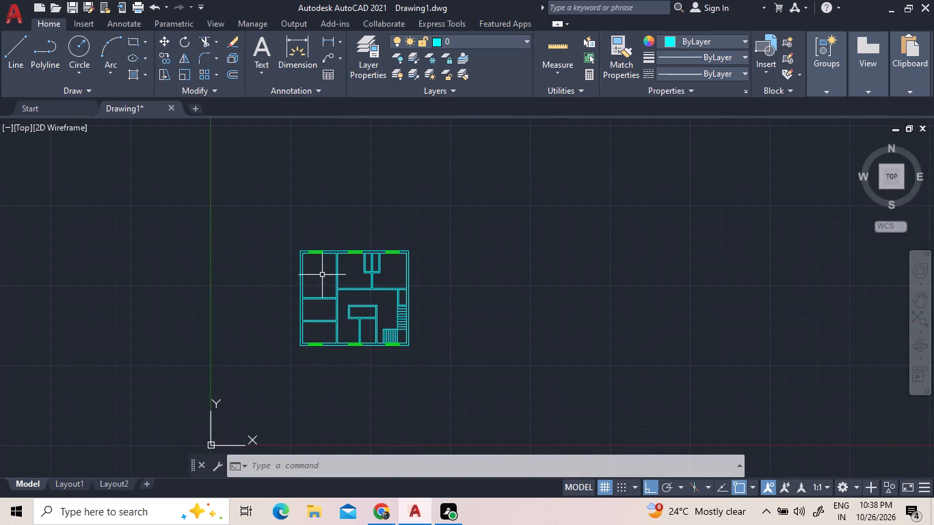
scroll(362, 299, "up", 2)
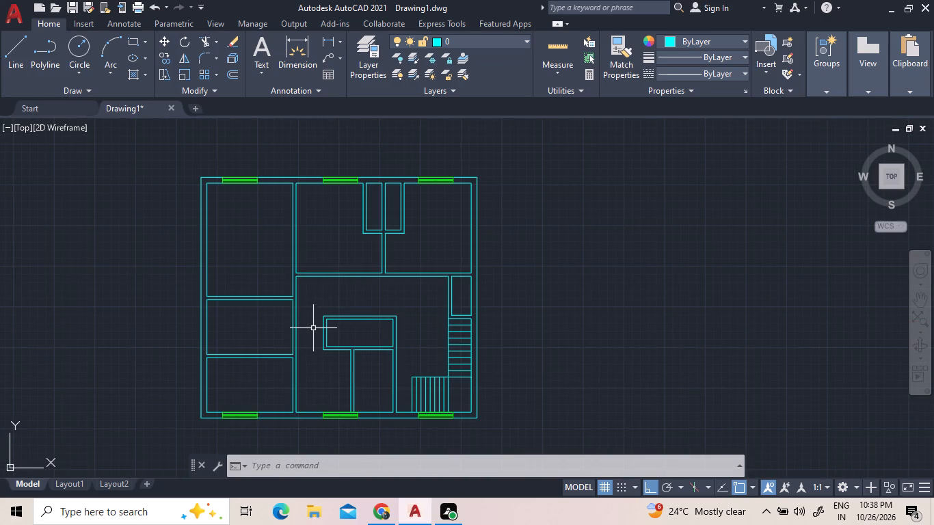
scroll(298, 284, "up", 3)
scroll(299, 284, "down", 2)
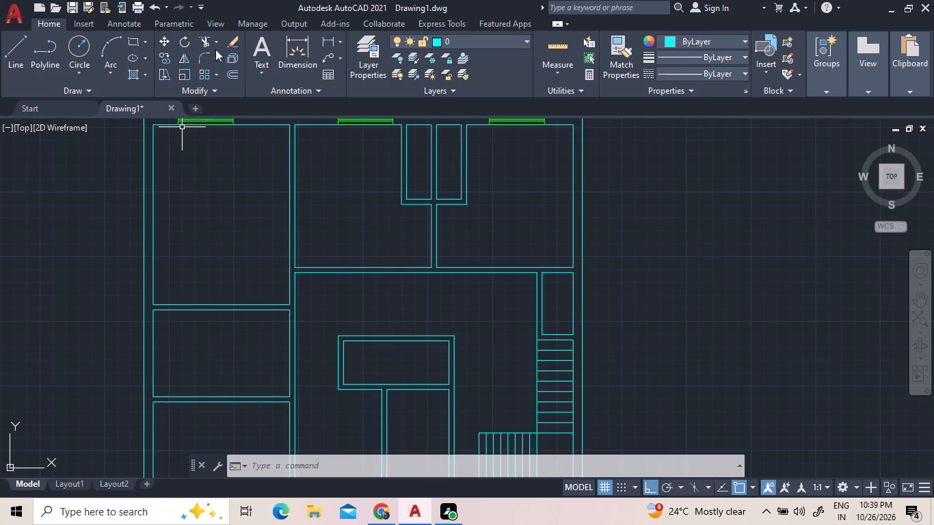
left_click(568, 48)
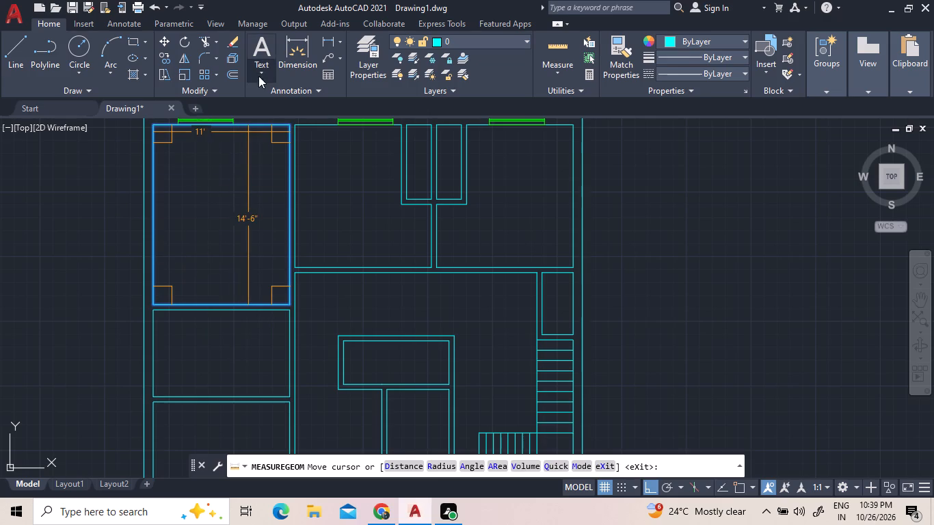
Offset the left wall line of the left bay's middle room 6' inward, and offset the new line 5" for a partition.
left_click(235, 77)
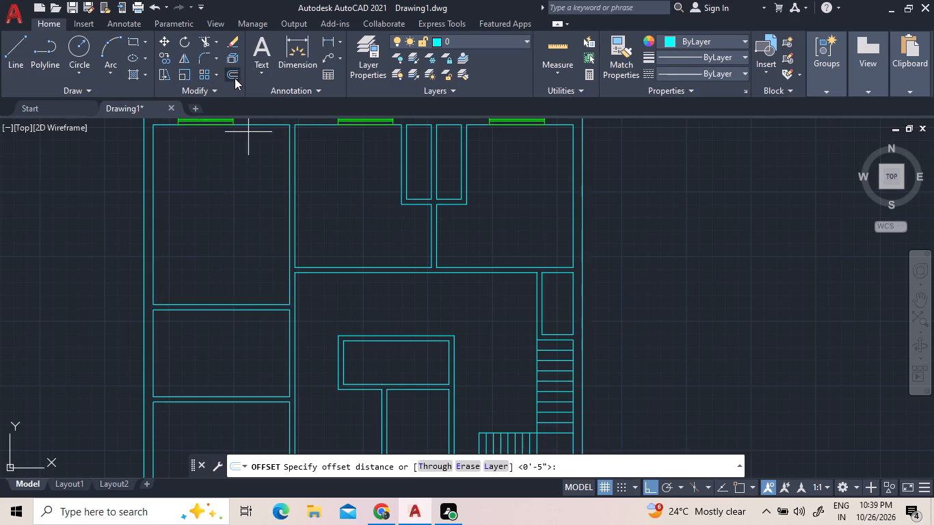
type("6'")
key("Return")
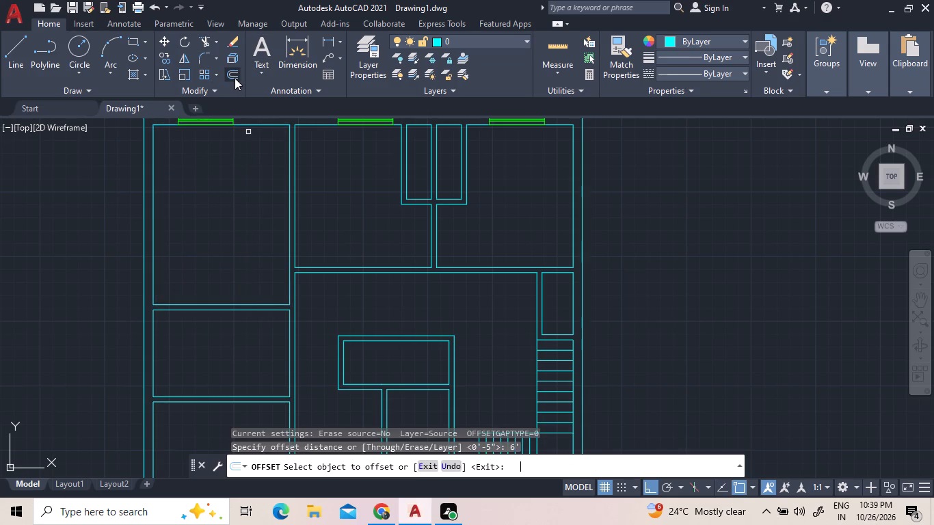
left_click(154, 322)
left_click(176, 332)
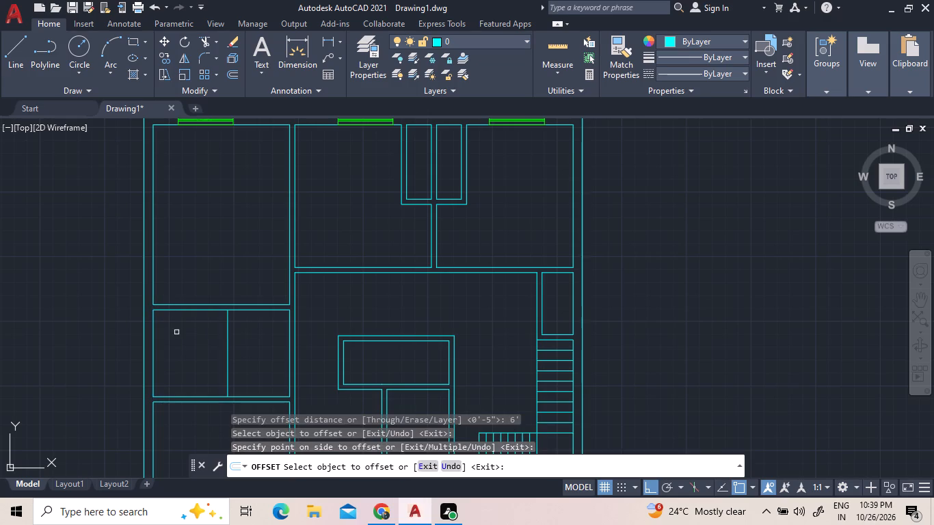
left_click(226, 80)
type("5\"")
key("Return")
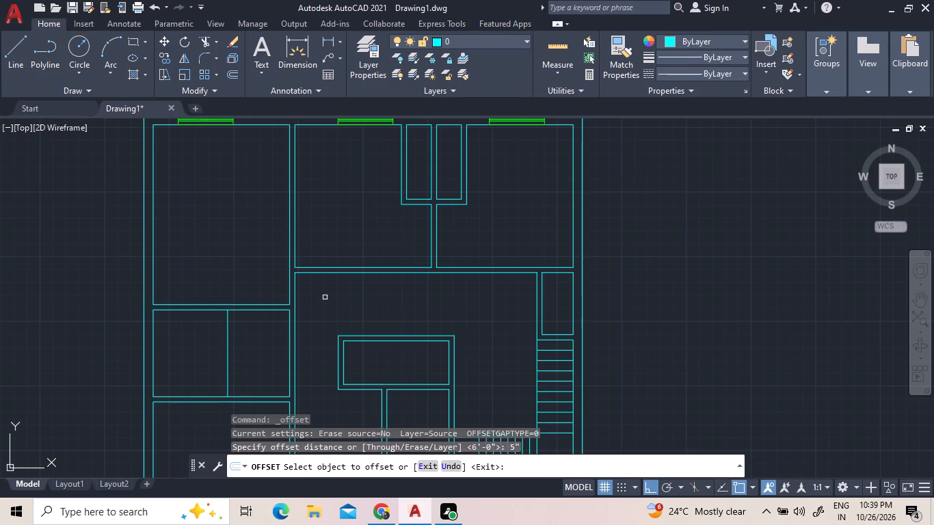
left_click(229, 342)
left_click(244, 345)
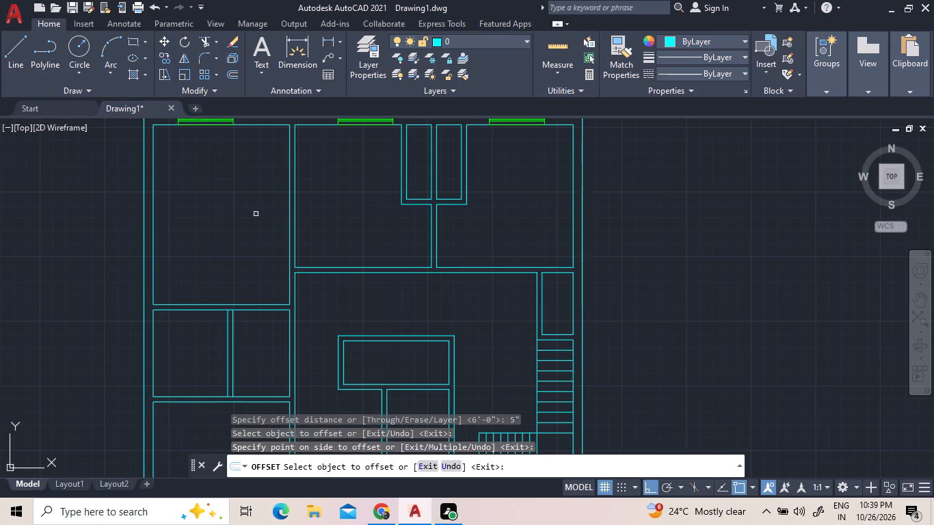
Trim the horizontal wall lines between the new partition's two lines at its upper and lower ends.
left_click(205, 39)
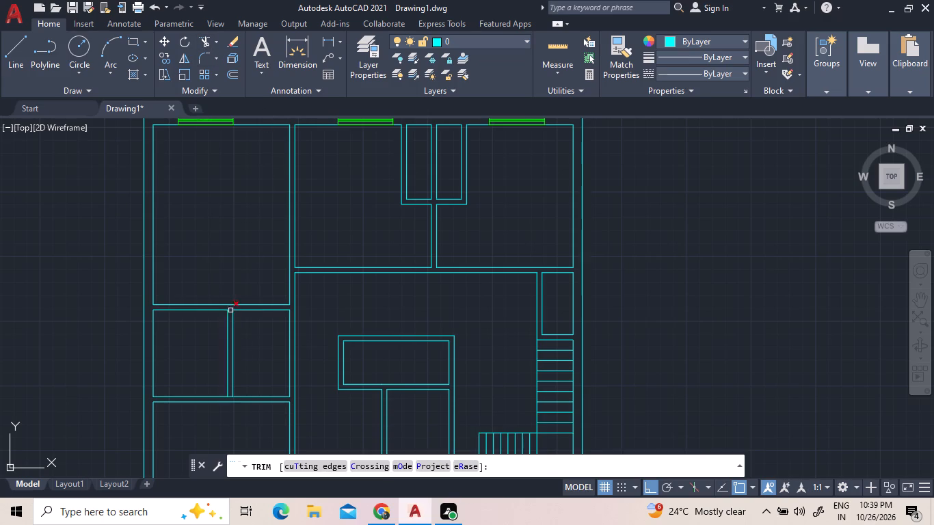
scroll(230, 311, "up", 2)
left_click(230, 310)
scroll(304, 233, "down", 3)
scroll(289, 314, "up", 2)
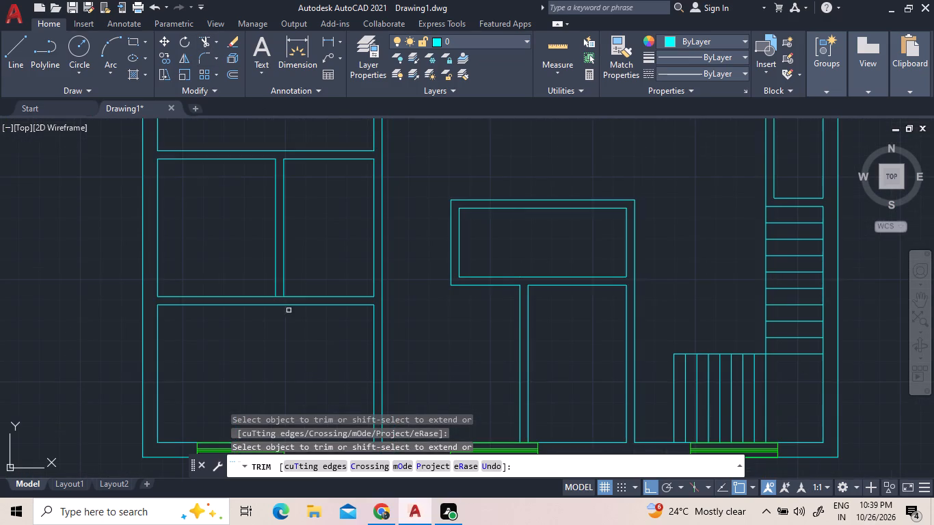
left_click(279, 297)
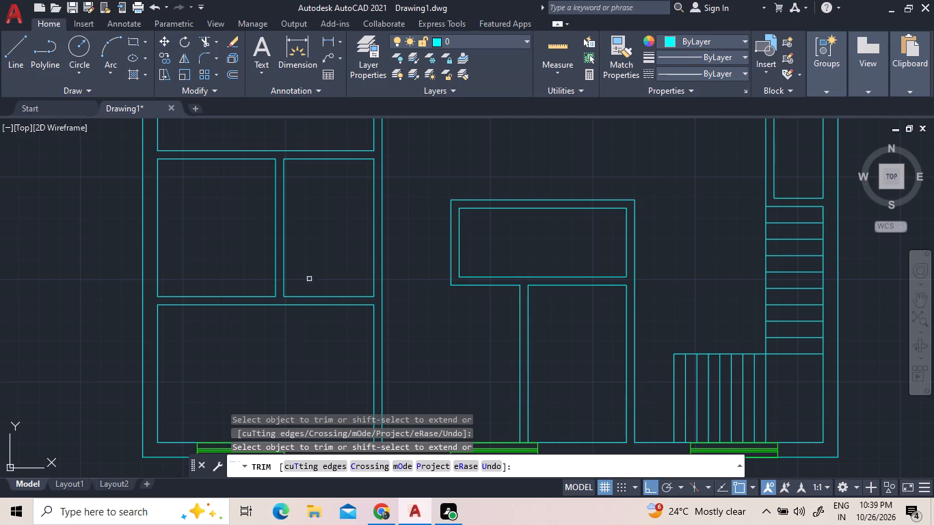
right_click(324, 254)
left_click(348, 260)
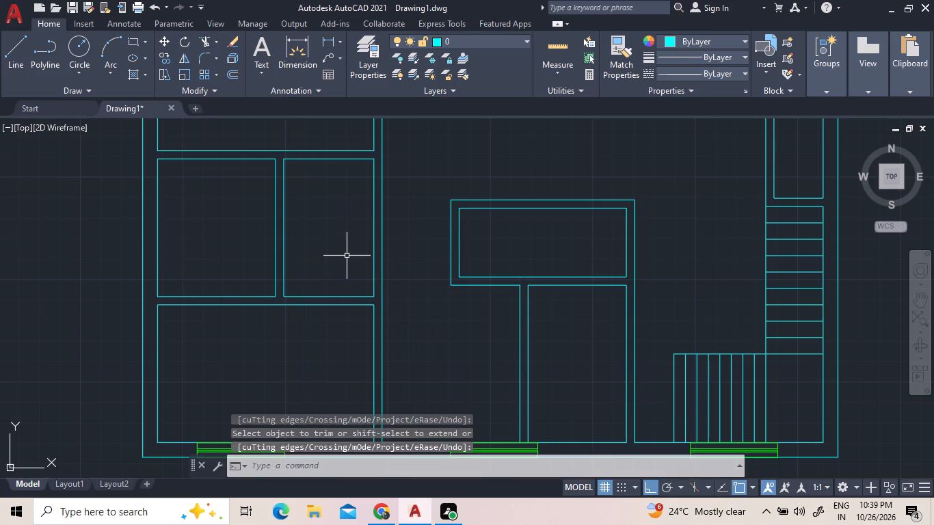
Form a 5" partition in the left bay's lowest room by offsetting its bottom wall line 1' upward and the new line another 5".
scroll(346, 255, "down", 1)
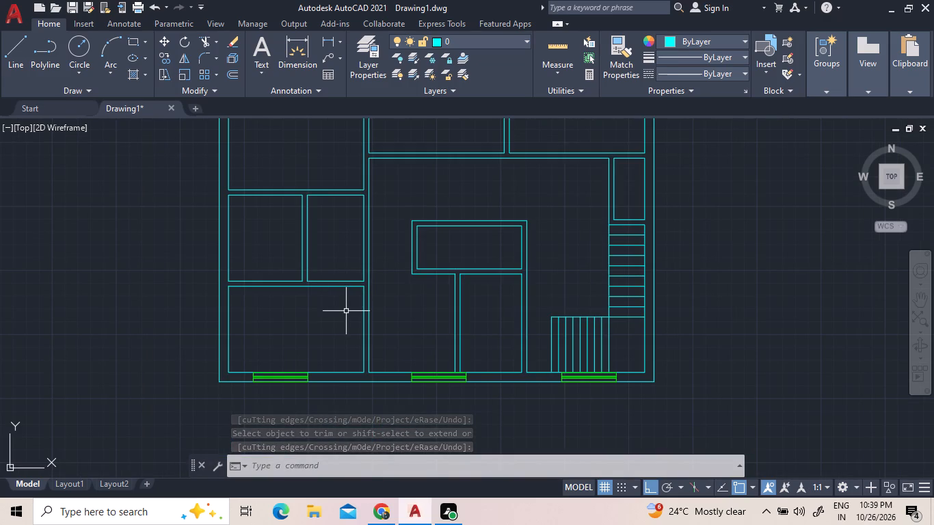
left_click(566, 46)
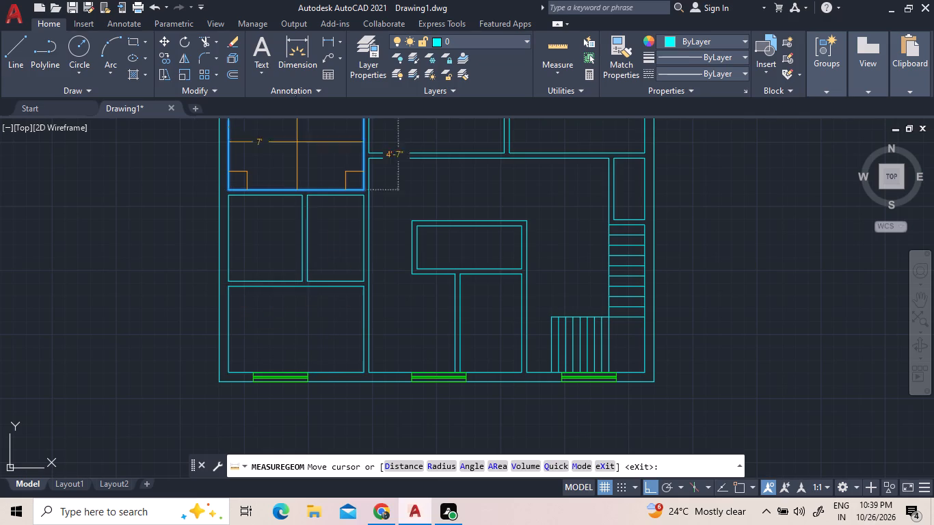
left_click(230, 75)
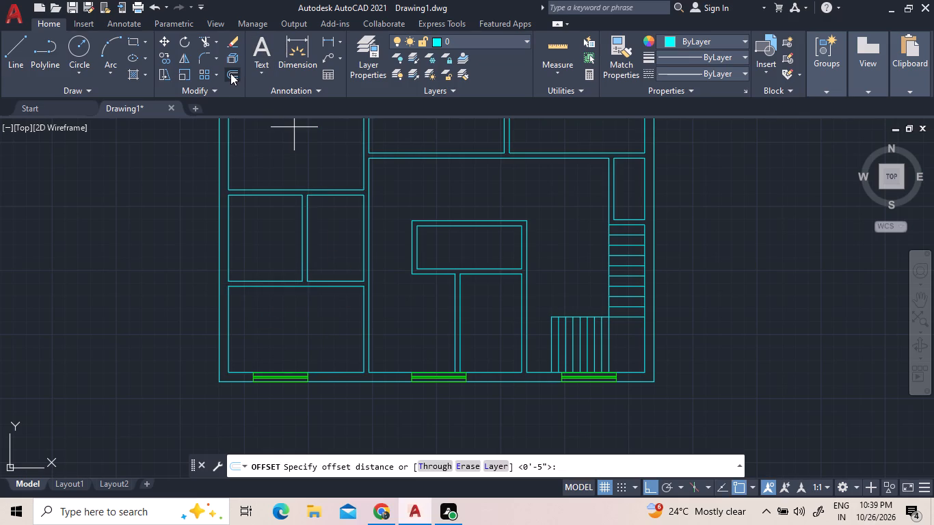
type("1'")
key("Return")
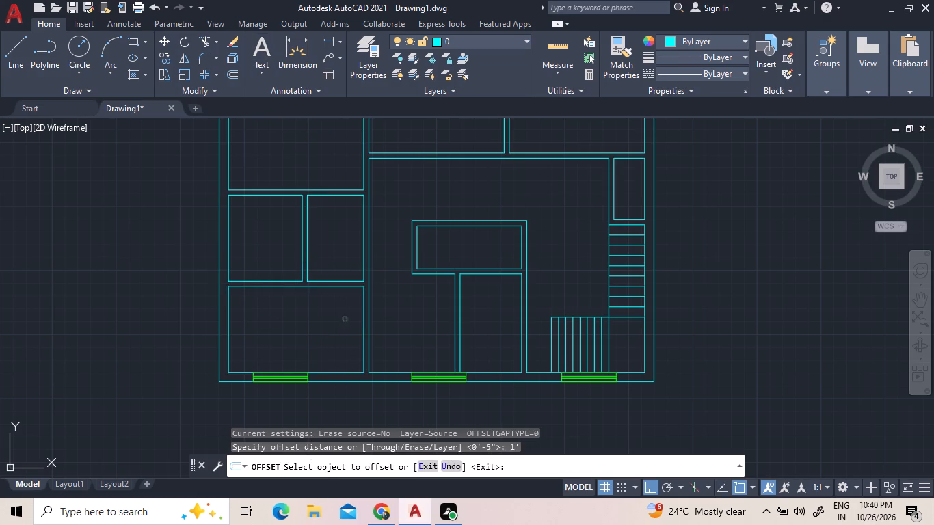
left_click(338, 373)
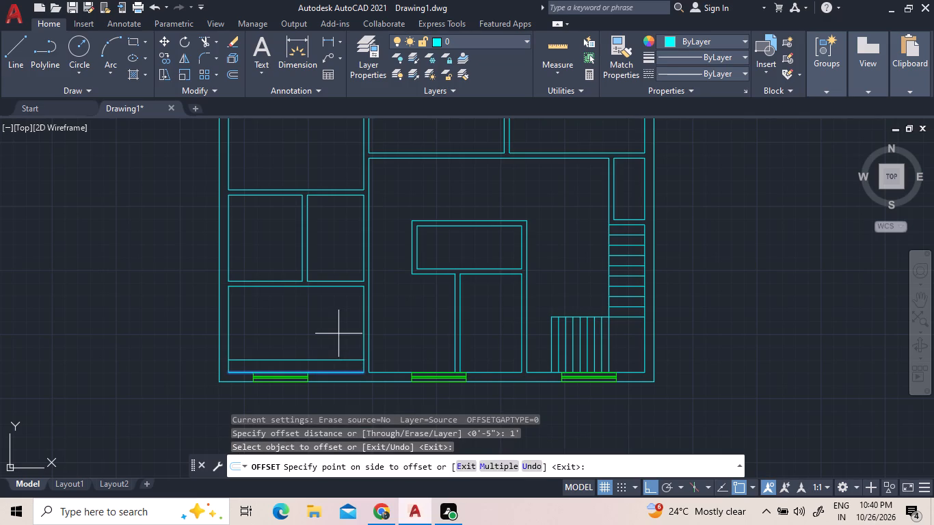
left_click(341, 333)
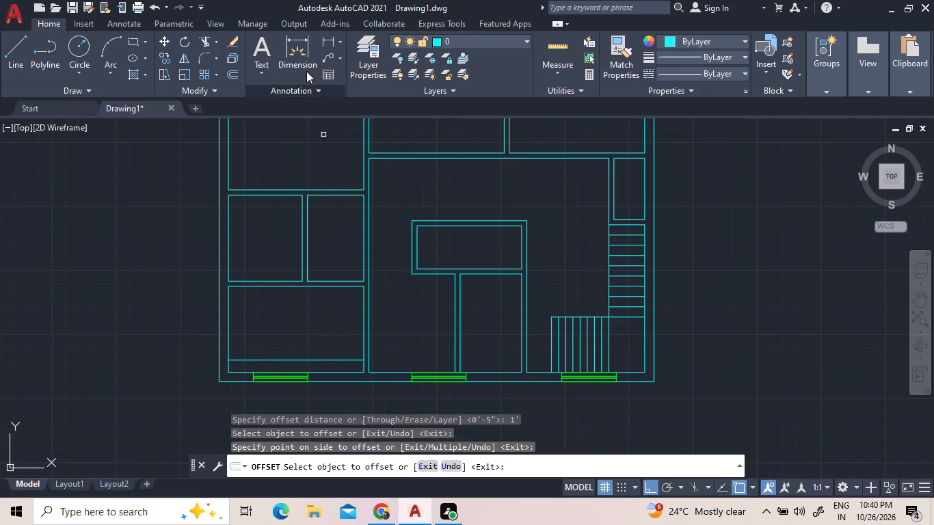
left_click(235, 71)
key("5")
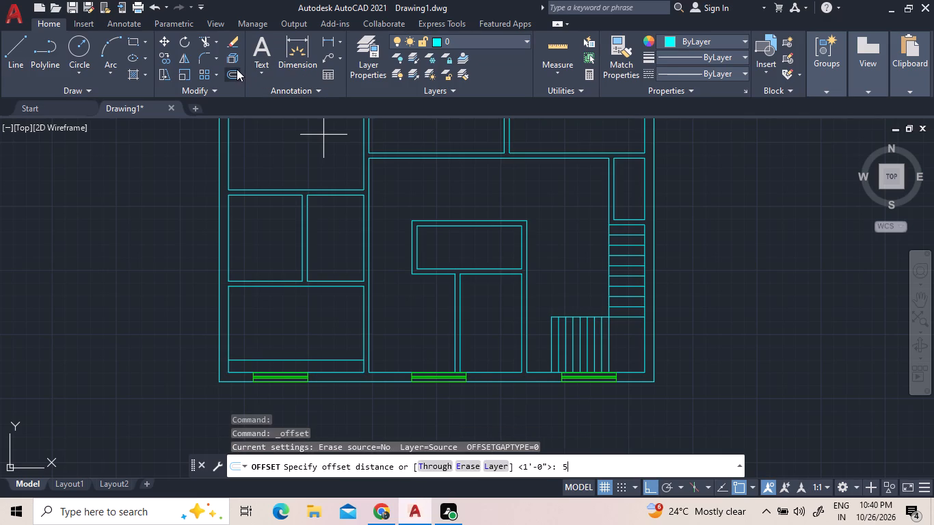
key("shift+quotedbl")
key("Return")
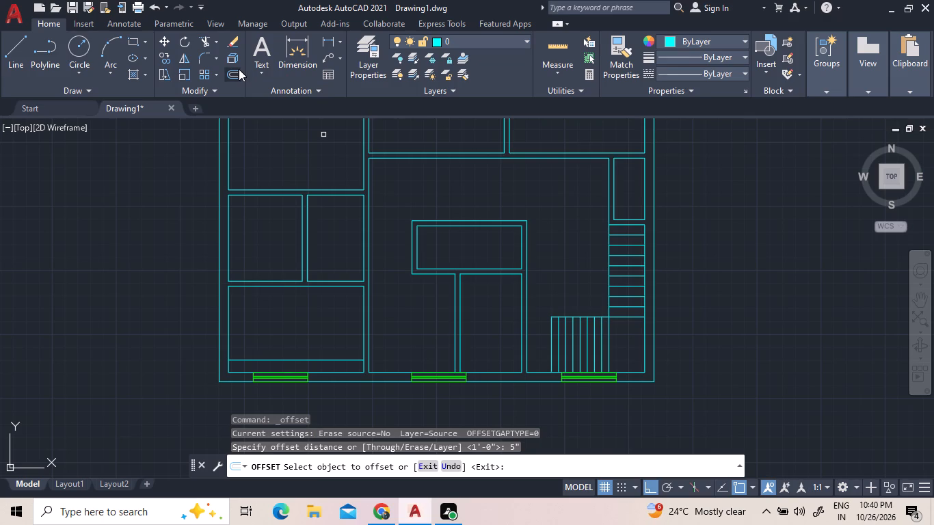
left_click(257, 360)
left_click(259, 349)
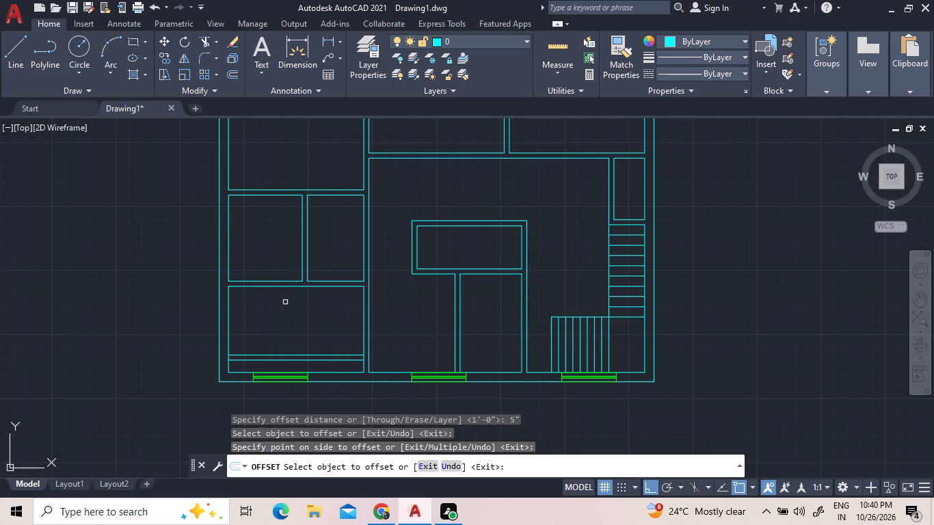
middle_click_drag(338, 264, 250, 392)
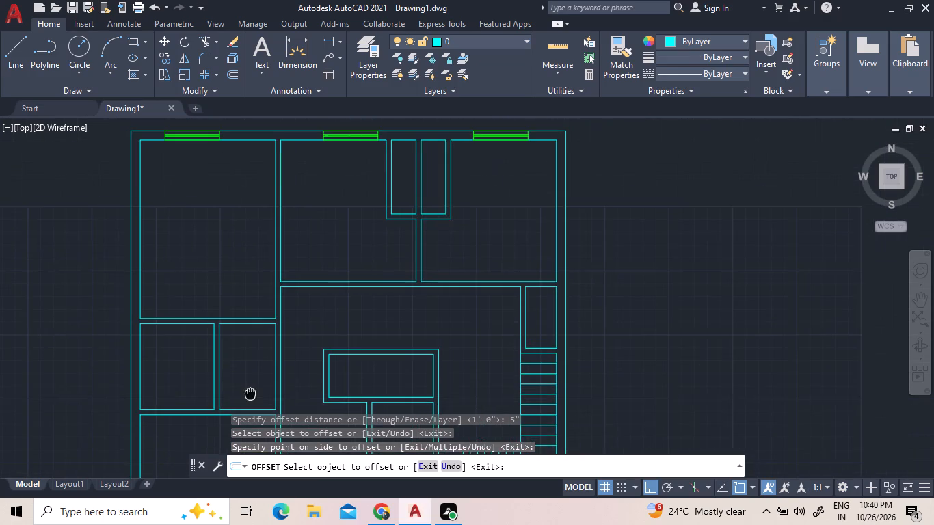
middle_click_drag(250, 392, 249, 392)
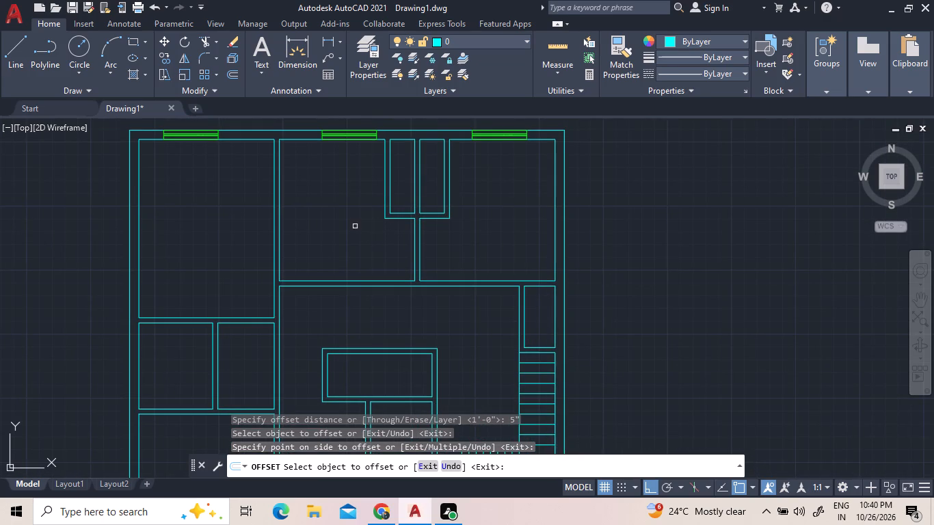
scroll(353, 226, "down", 1)
scroll(369, 326, "up", 1)
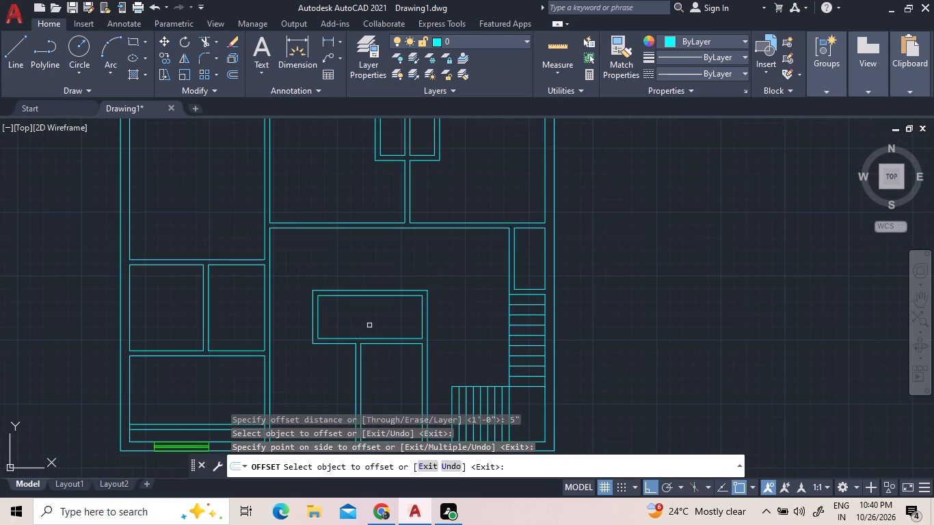
scroll(304, 304, "down", 1)
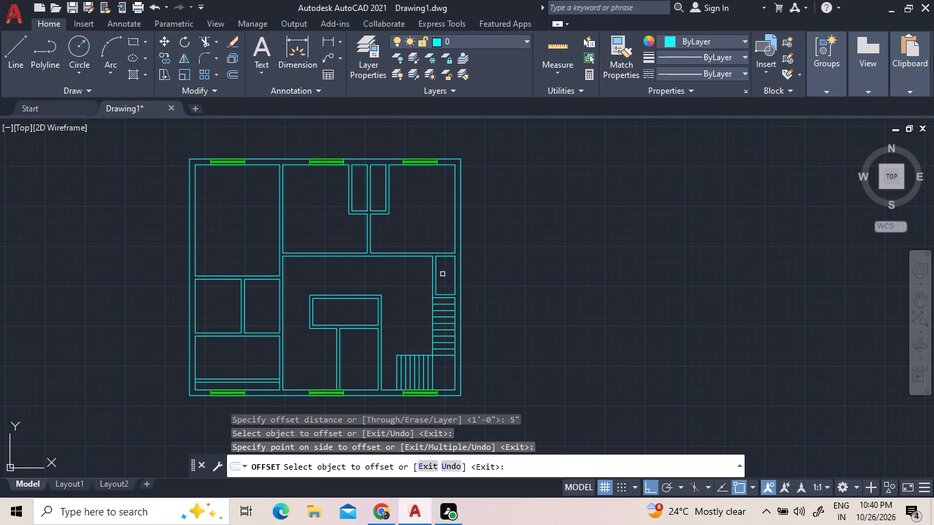
right_click(427, 234)
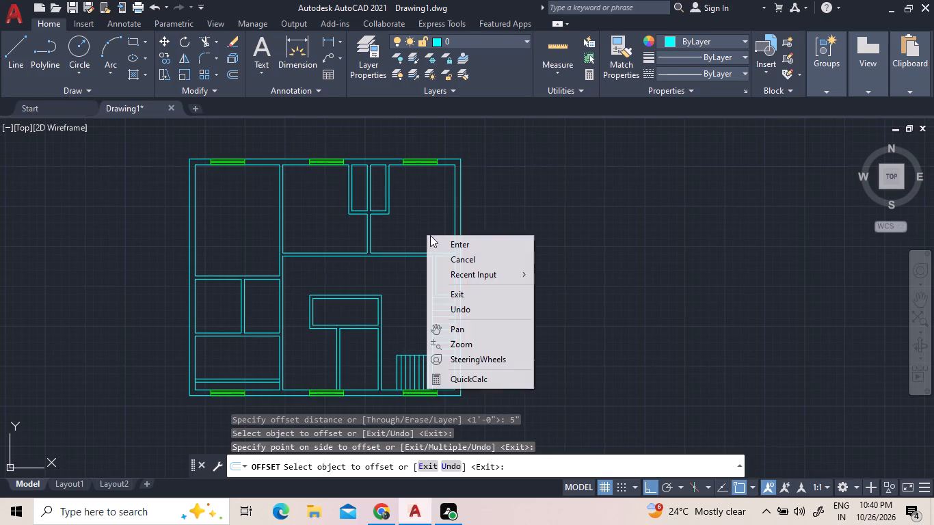
left_click(446, 244)
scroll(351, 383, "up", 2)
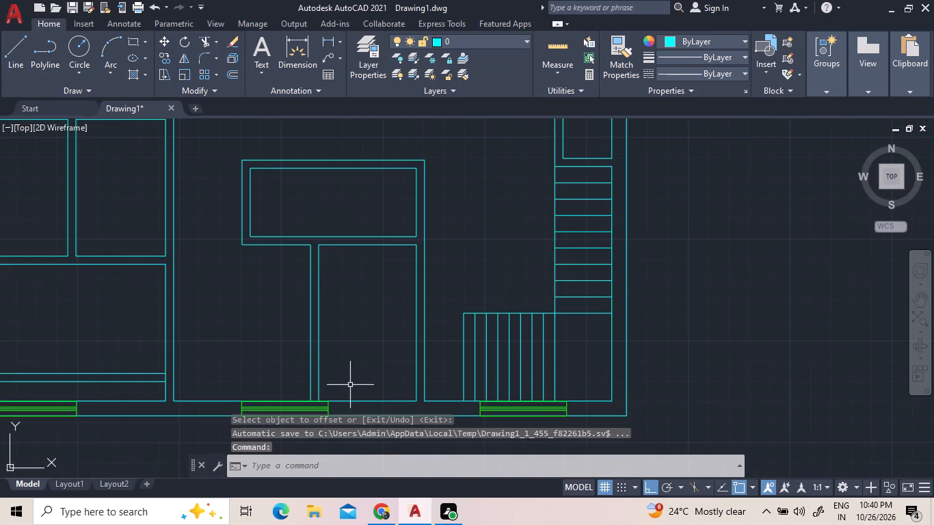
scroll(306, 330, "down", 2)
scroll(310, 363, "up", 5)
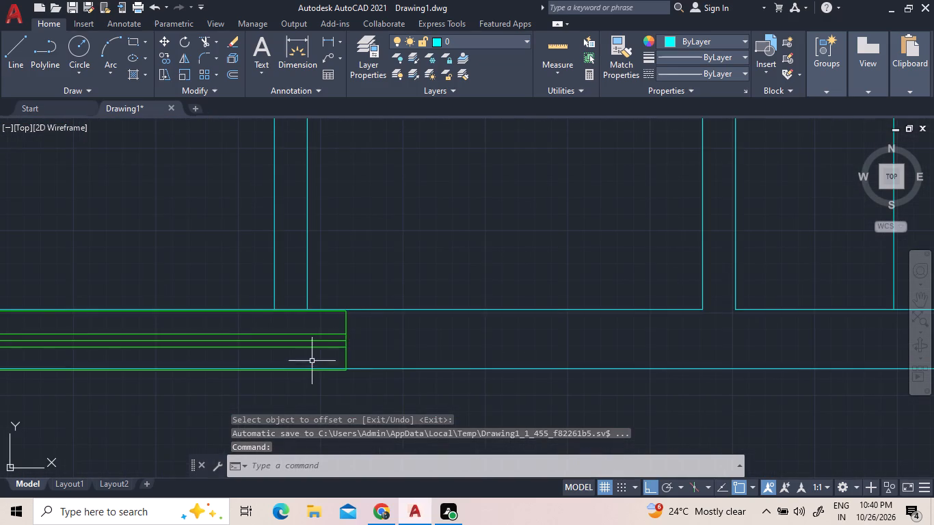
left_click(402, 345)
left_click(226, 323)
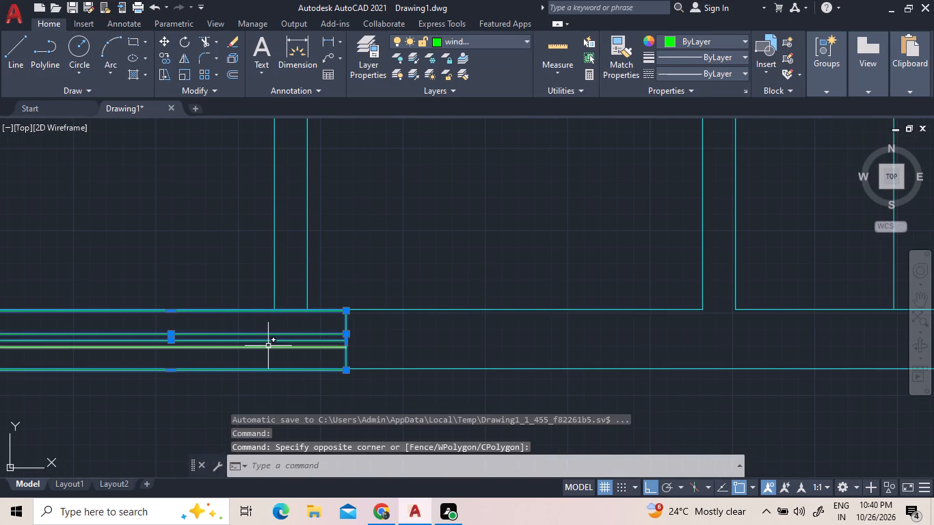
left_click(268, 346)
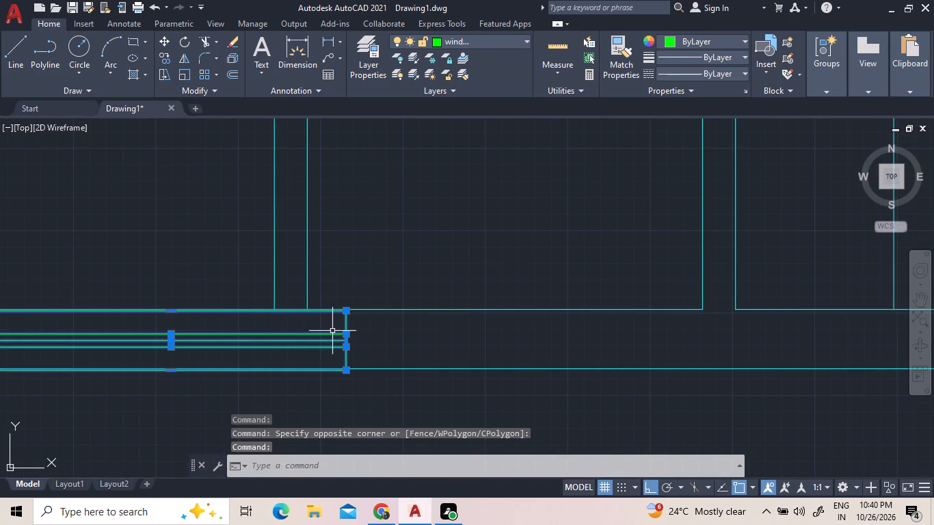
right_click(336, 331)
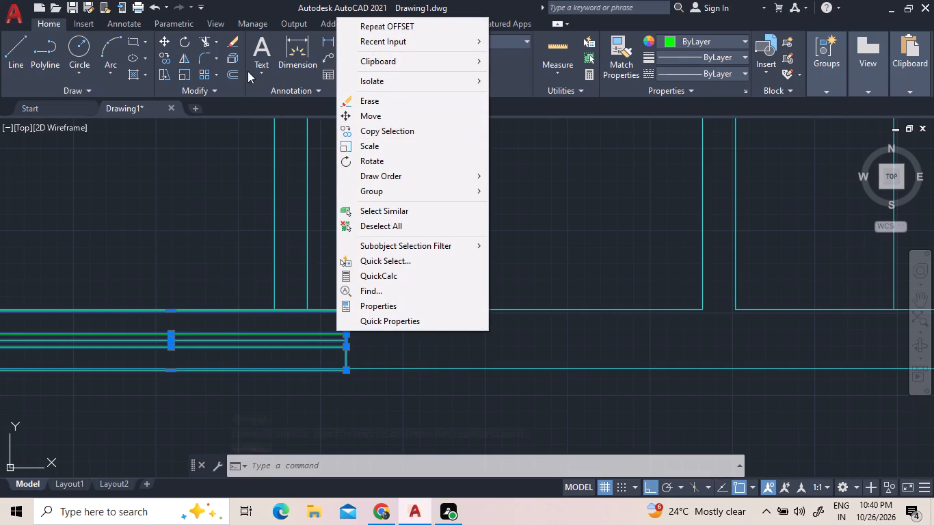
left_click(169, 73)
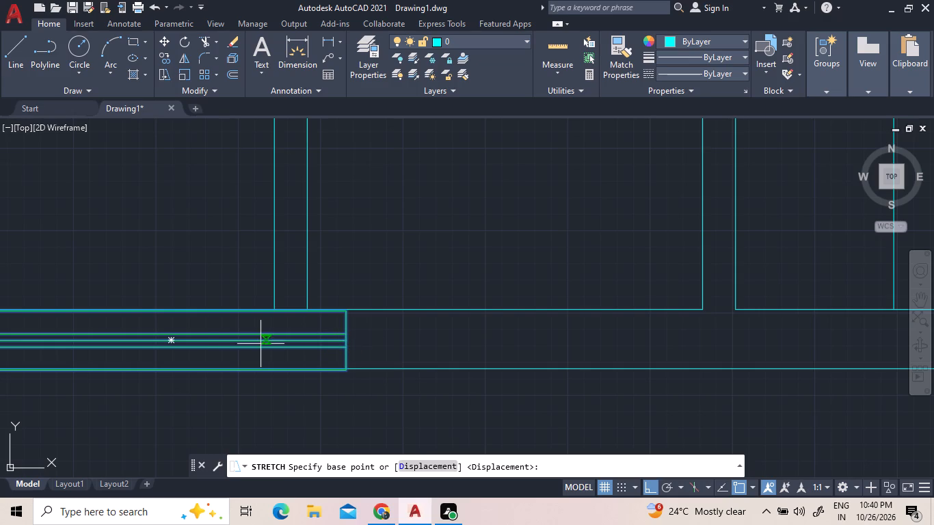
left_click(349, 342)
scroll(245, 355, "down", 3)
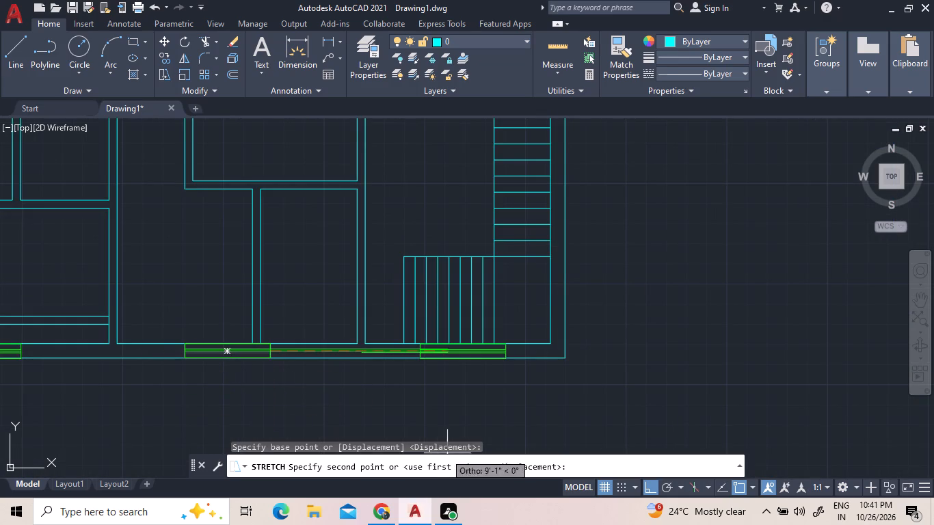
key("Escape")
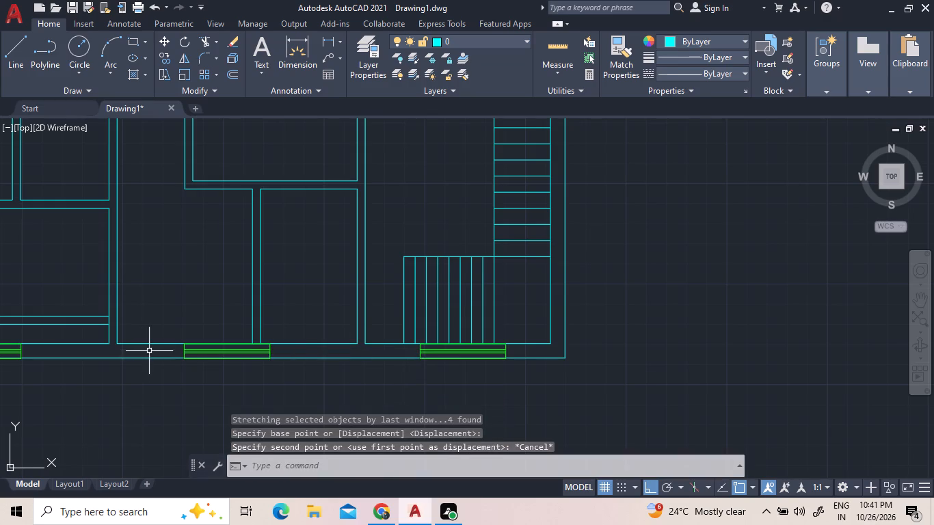
Stretch the three inner lines of the middle bay's bottom window so their right ends stop at the window's midpoint.
scroll(172, 353, "up", 3)
left_click_drag(608, 362, 605, 362)
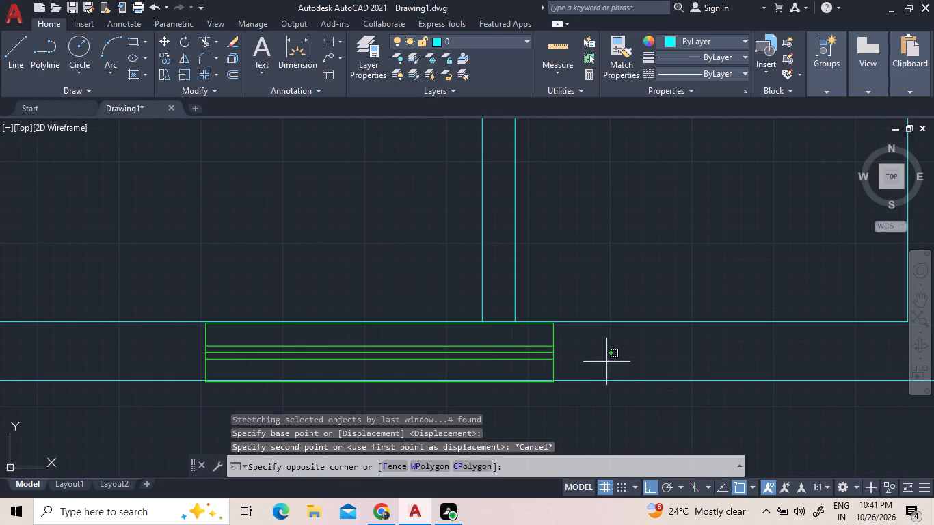
left_click_drag(605, 362, 563, 362)
left_click(302, 334)
right_click(319, 287)
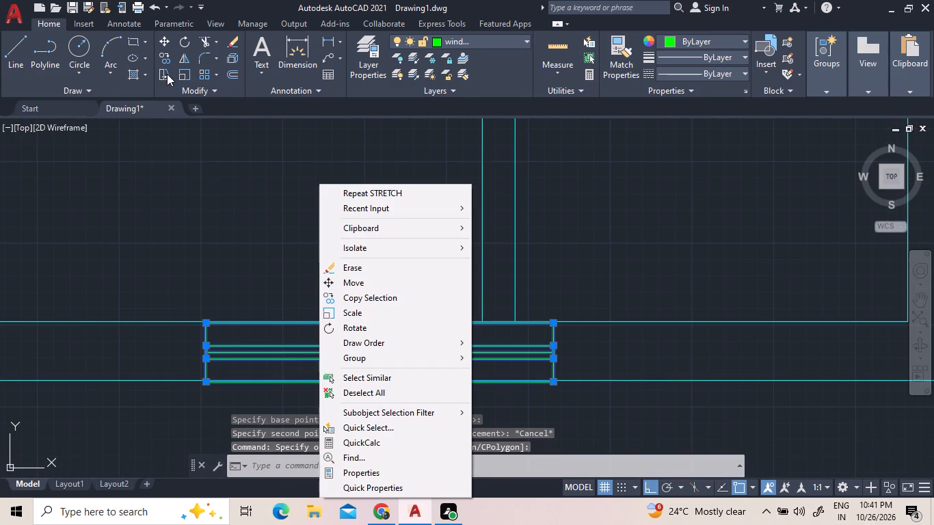
double_click(168, 74)
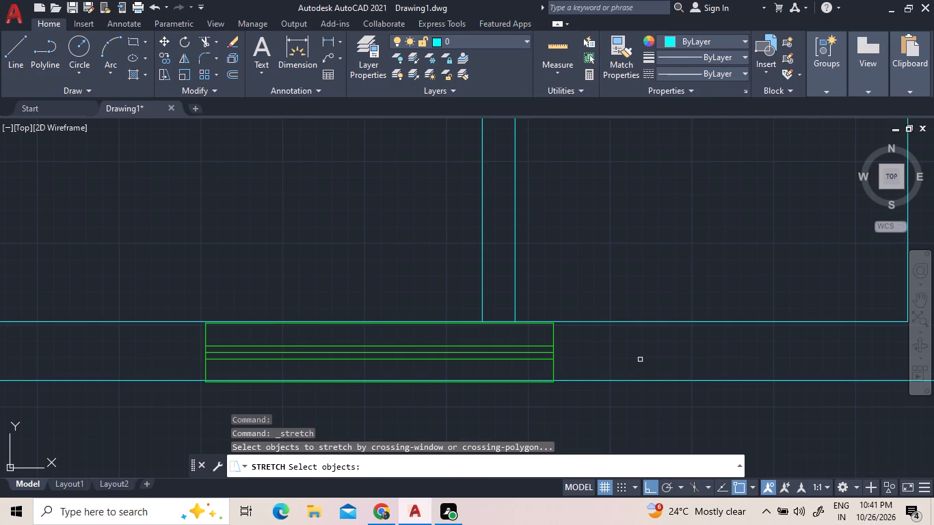
left_click_drag(640, 360, 634, 361)
left_click(398, 342)
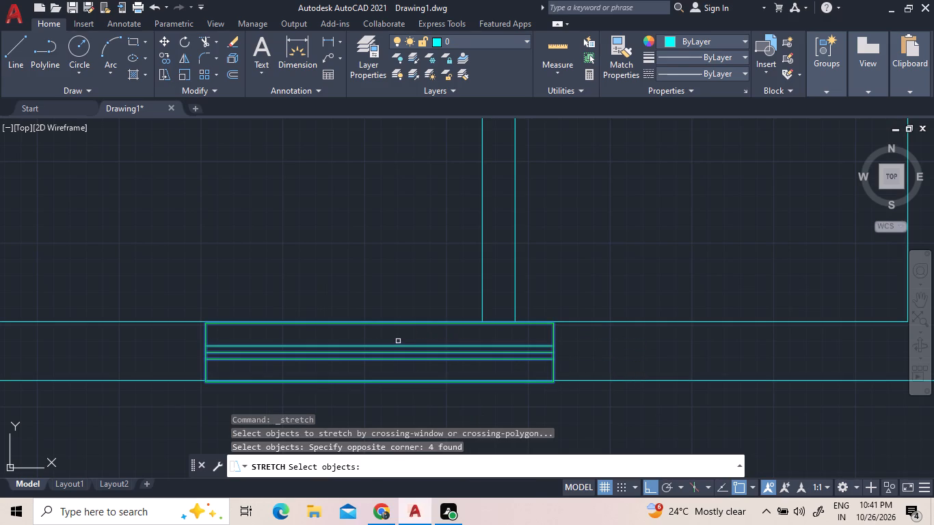
right_click(592, 351)
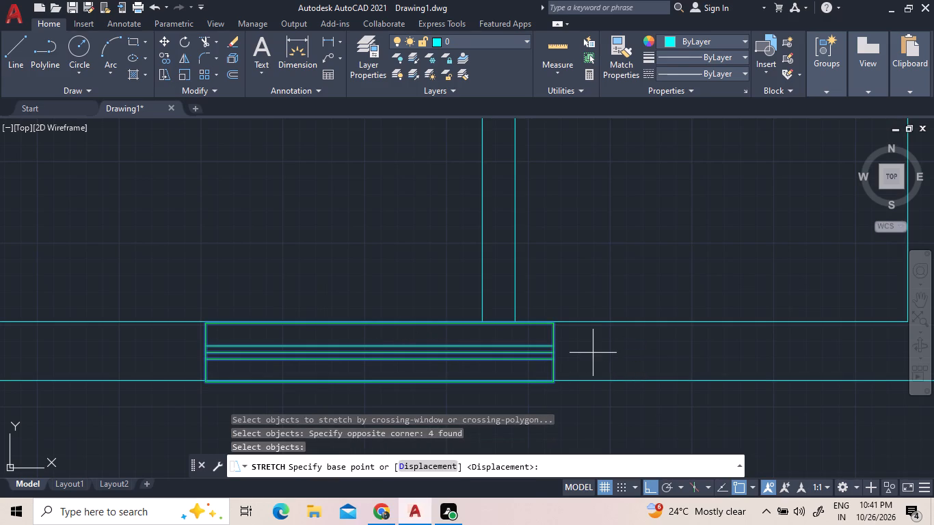
left_click(551, 357)
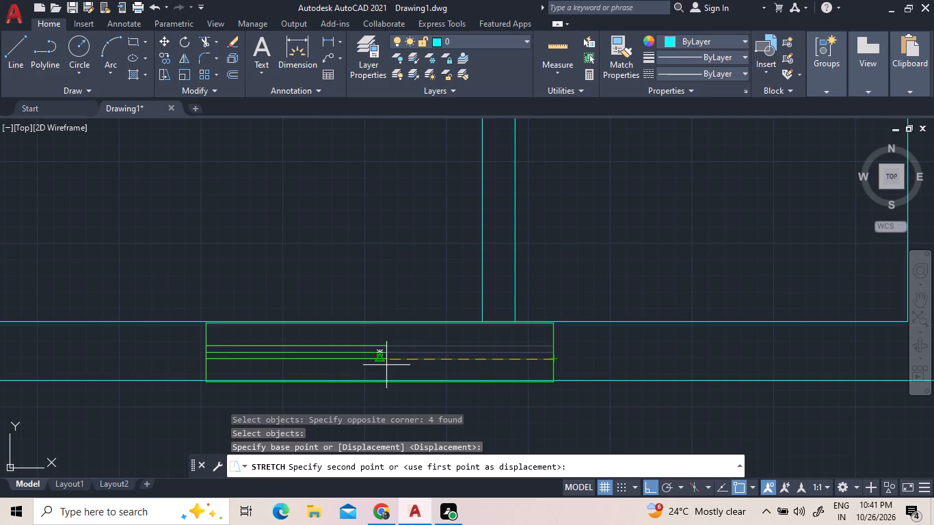
left_click(386, 365)
Explode the outer rectangle of the middle bay's bottom window.
left_click(571, 346)
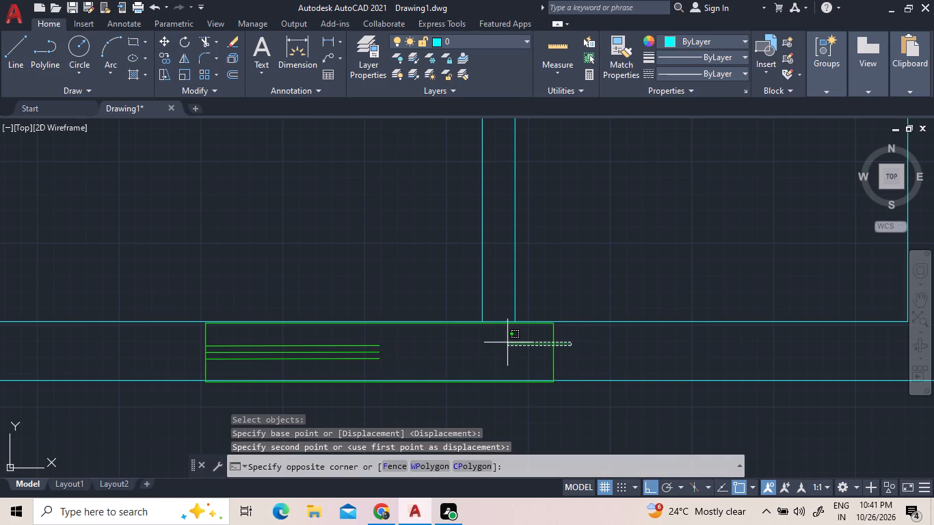
left_click(507, 342)
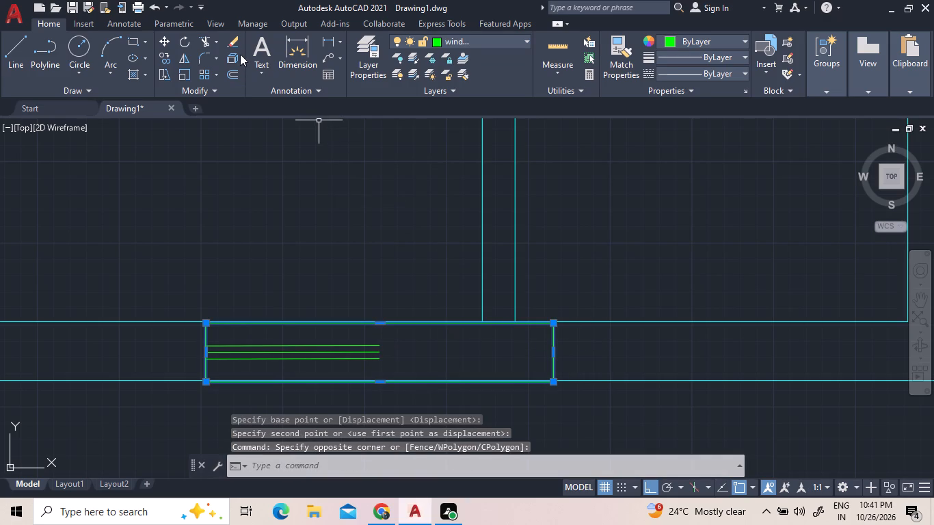
left_click(237, 55)
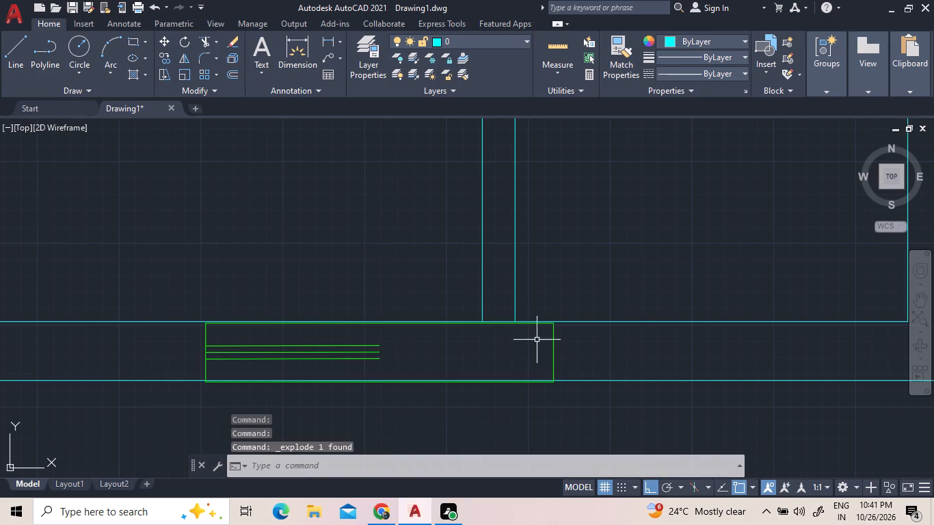
Move the window's right end line with its top and bottom lines left to the ends of the shortened inner lines.
left_click(561, 344)
left_click(489, 330)
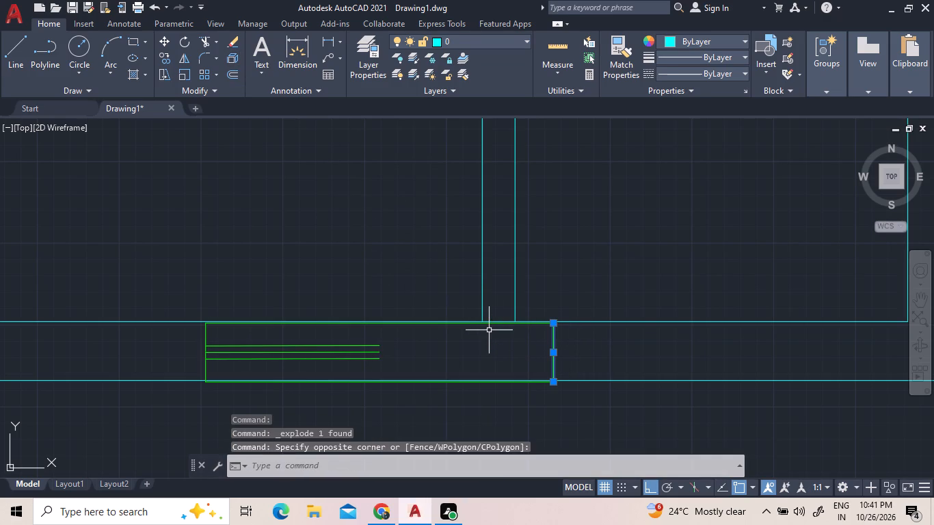
left_click(477, 380)
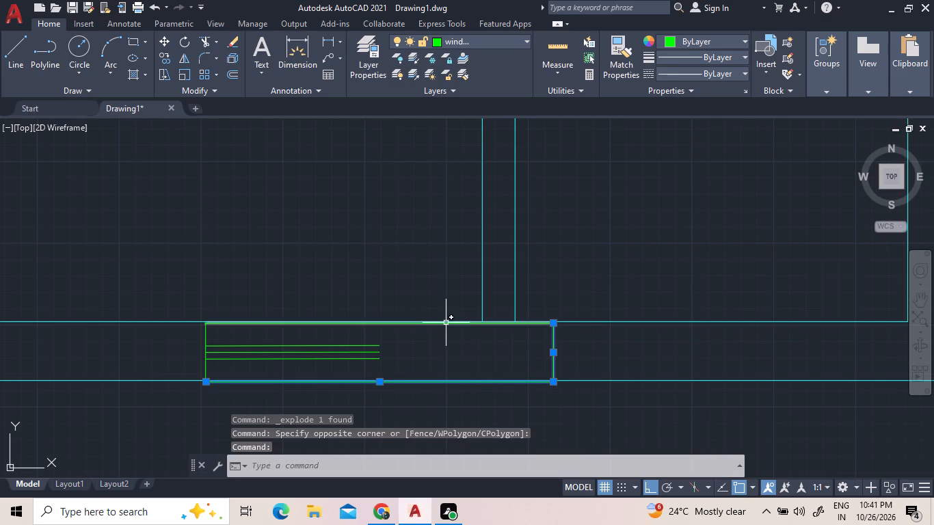
left_click(446, 323)
key("Tab")
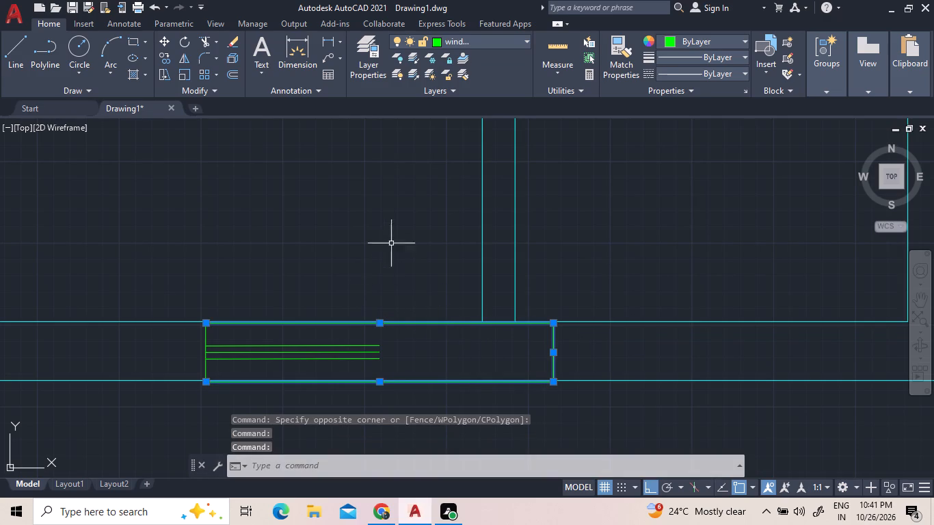
right_click(453, 307)
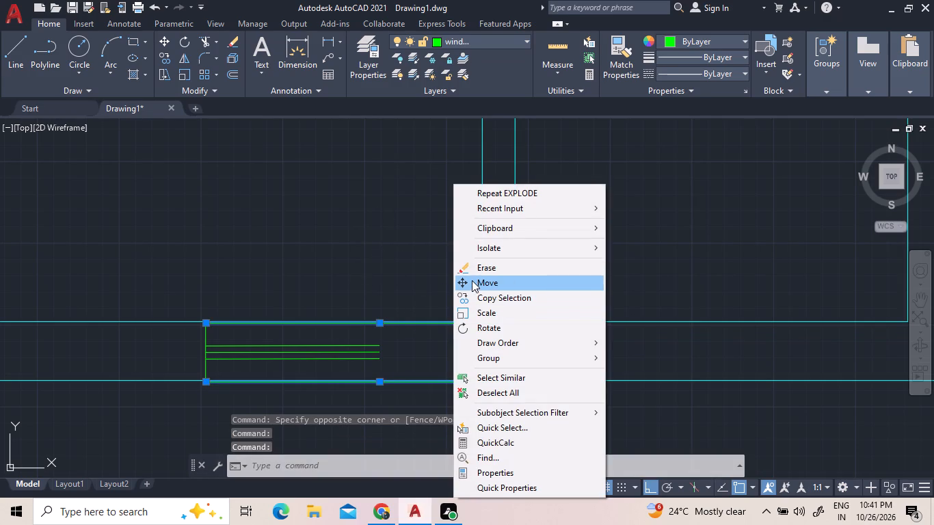
left_click(473, 280)
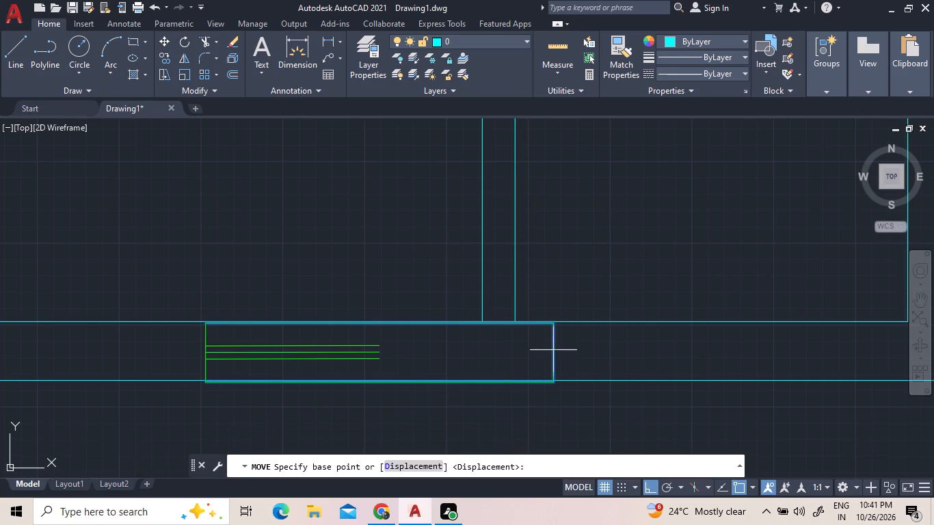
left_click(551, 349)
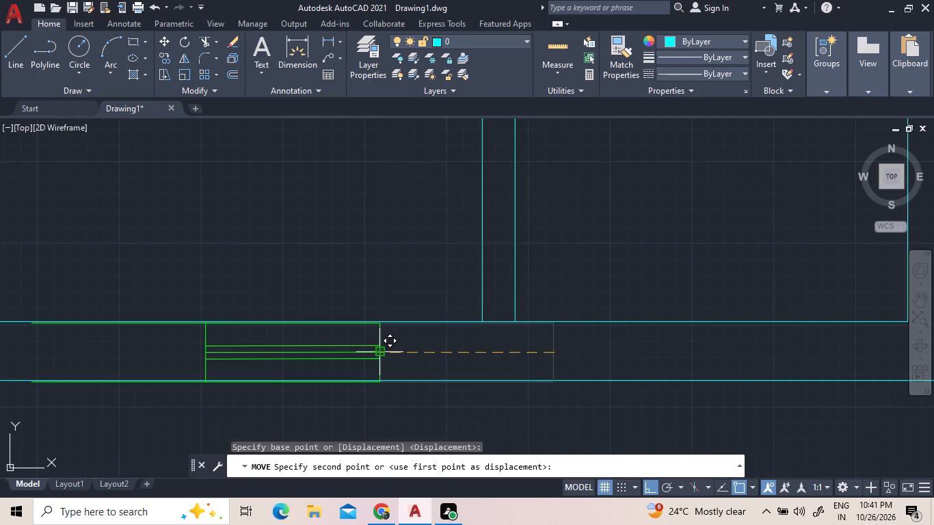
left_click(376, 352)
Move the window's two end lines and three inner lines right along the bottom wall, into the small room beyond the partition.
scroll(360, 319, "down", 2)
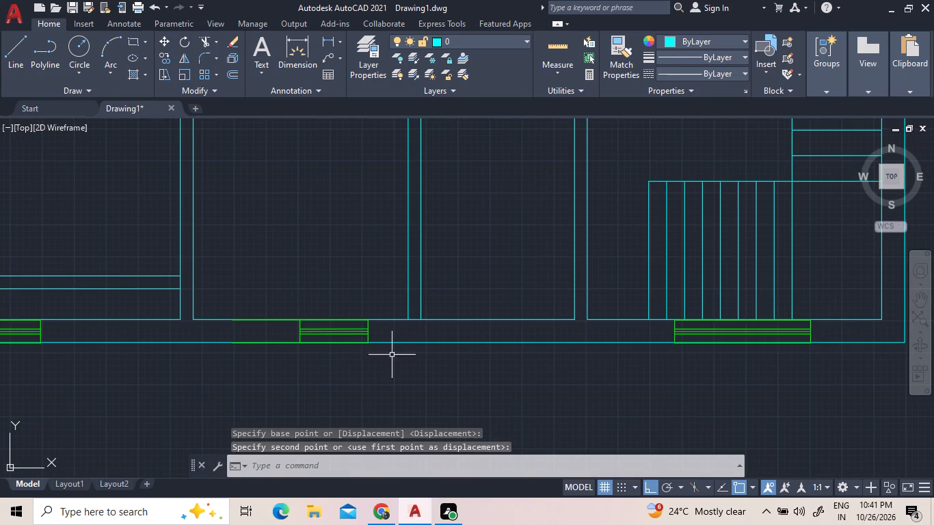
scroll(393, 338, "up", 3)
left_click(395, 336)
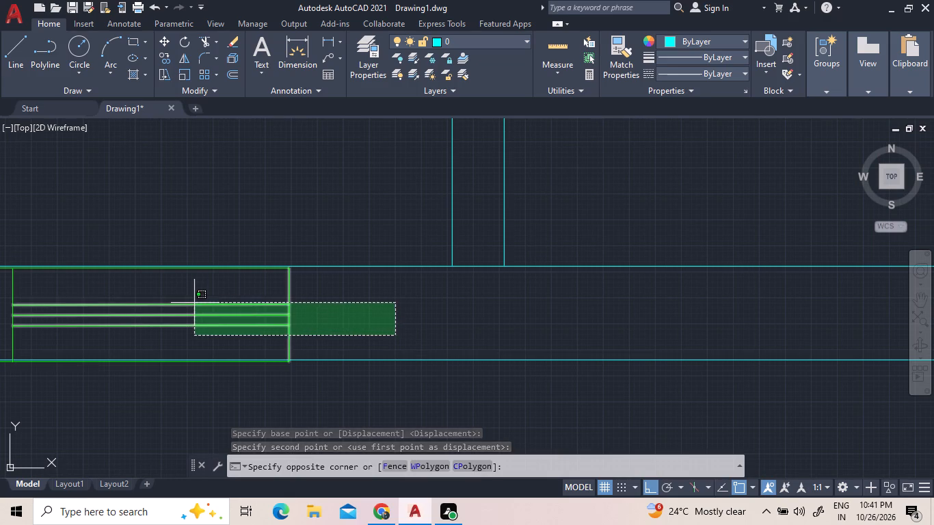
left_click(194, 303)
right_click(196, 298)
left_click(55, 291)
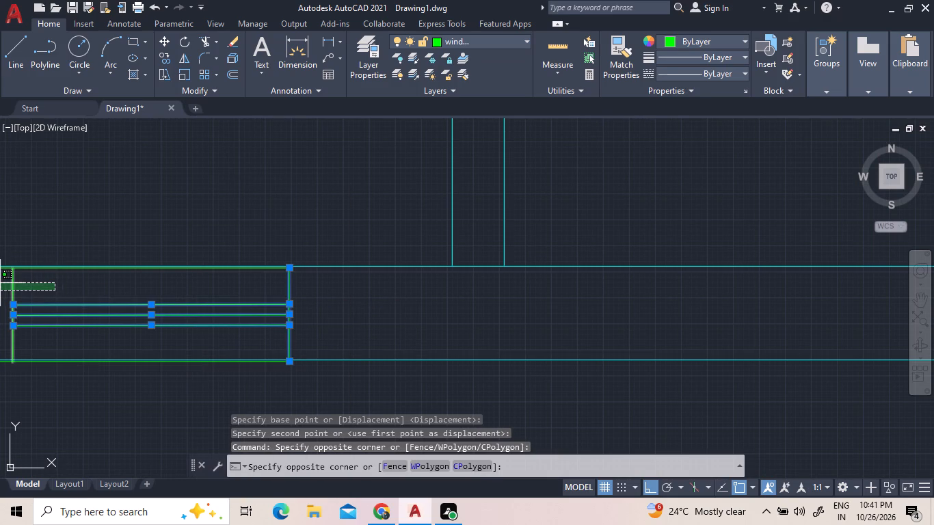
left_click(0, 283)
right_click(226, 213)
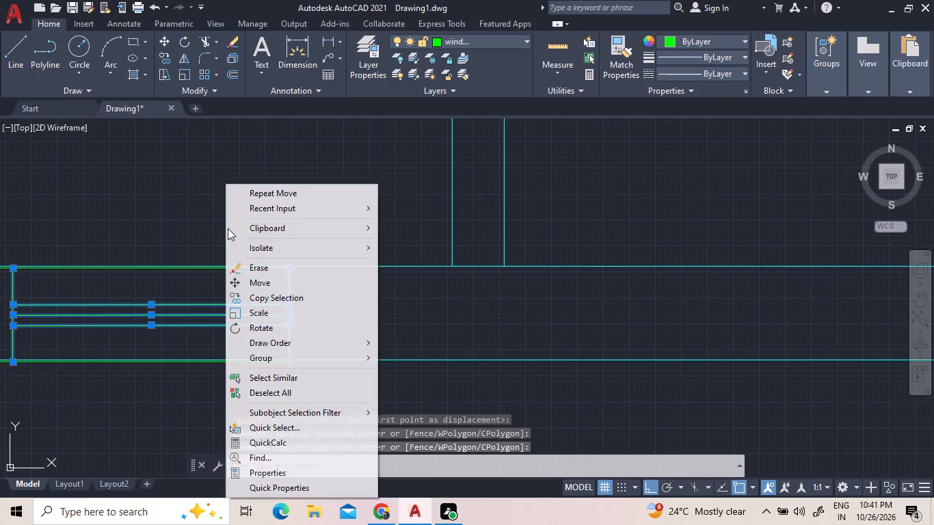
left_click(256, 287)
left_click(135, 314)
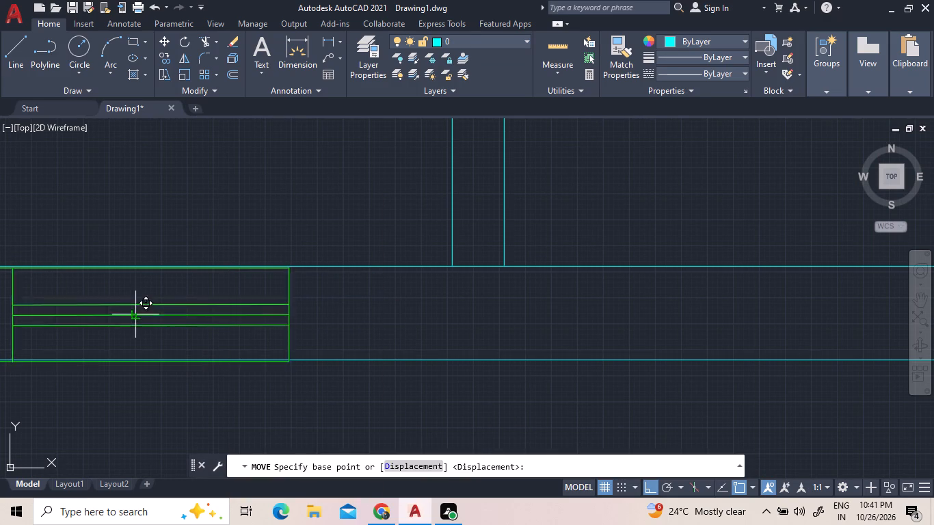
scroll(503, 291, "down", 3)
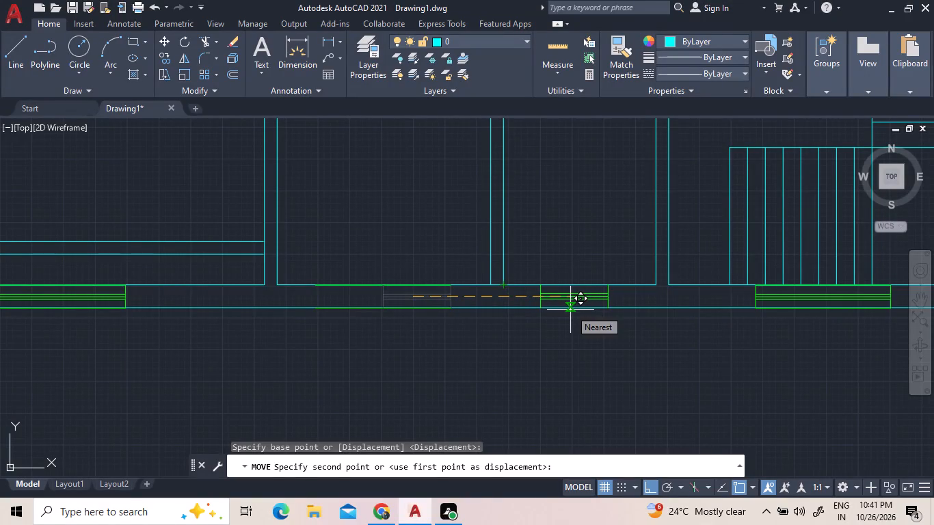
left_click(570, 310)
Move the relocated window's end lines and inner lines up about 5" to fit between the bottom wall's two lines.
scroll(574, 282, "up", 2)
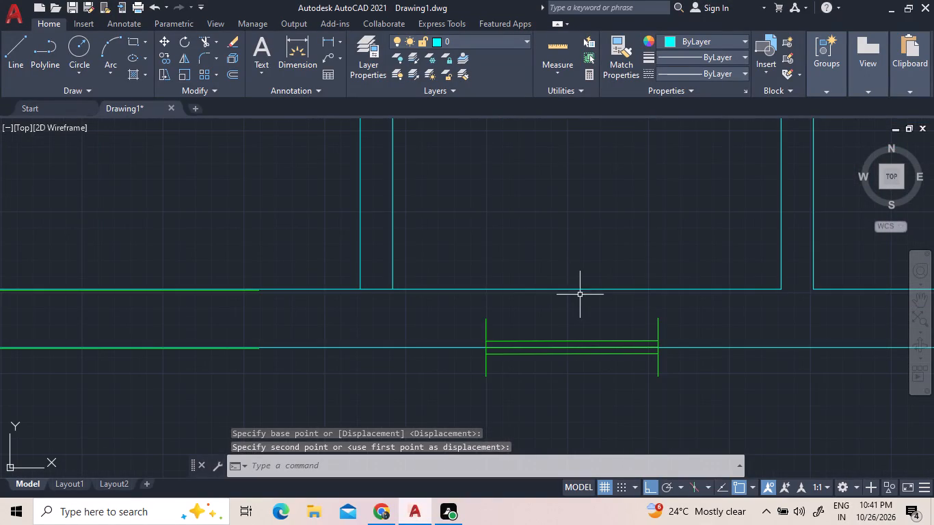
right_click(578, 292)
left_click(721, 363)
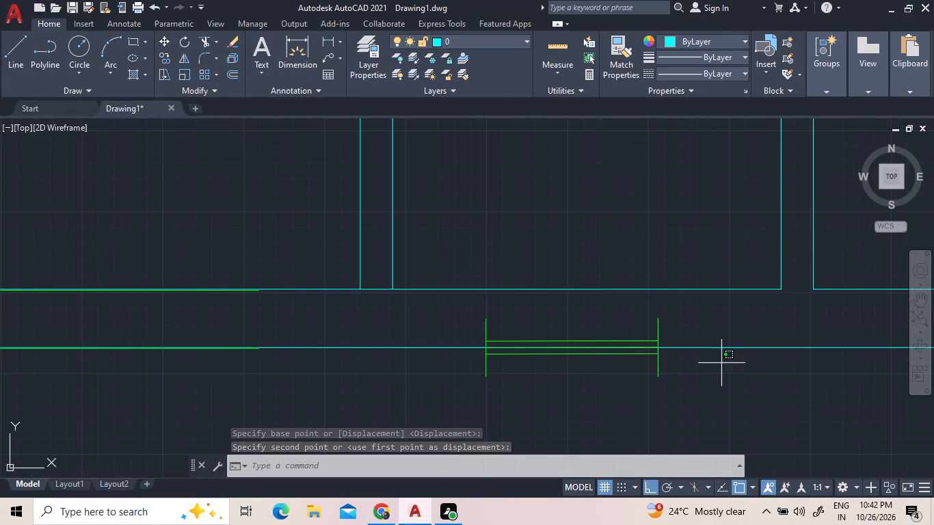
left_click(442, 357)
scroll(613, 376, "up", 3)
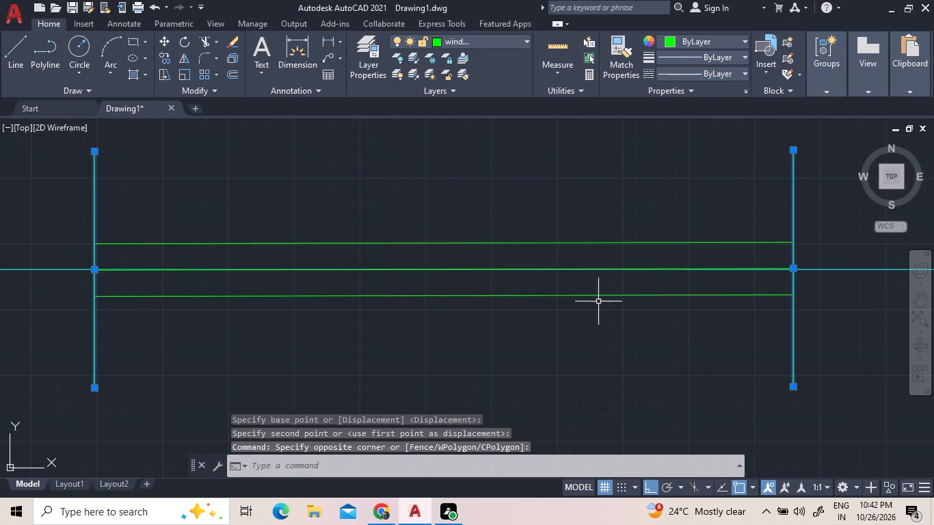
left_click(593, 293)
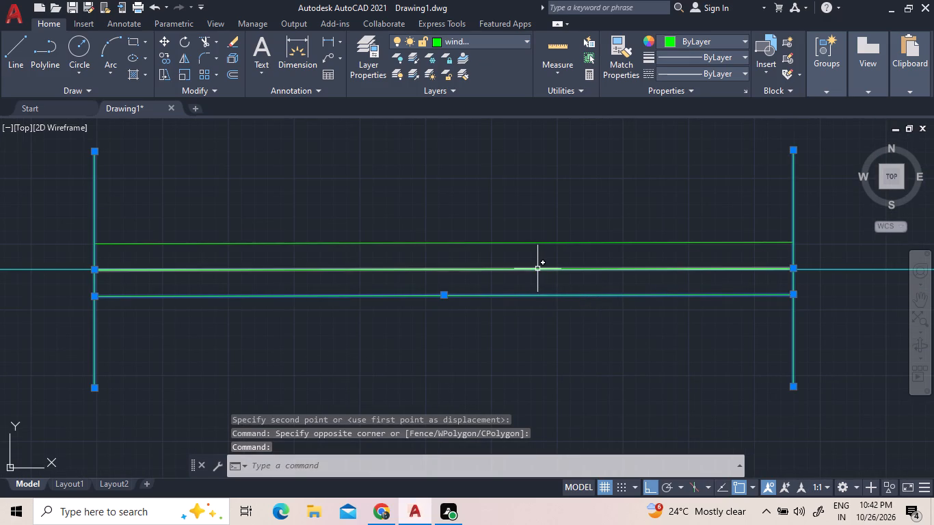
left_click(537, 269)
left_click(533, 251)
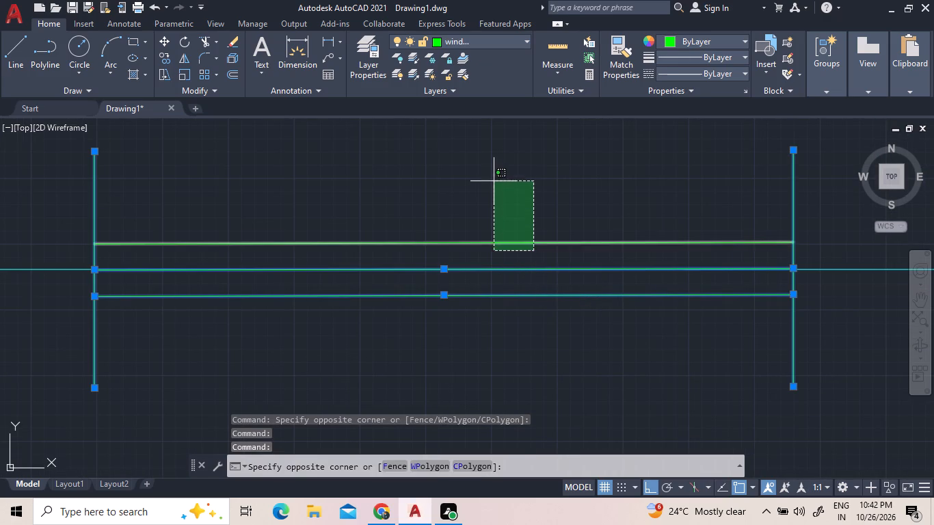
left_click(493, 180)
right_click(546, 195)
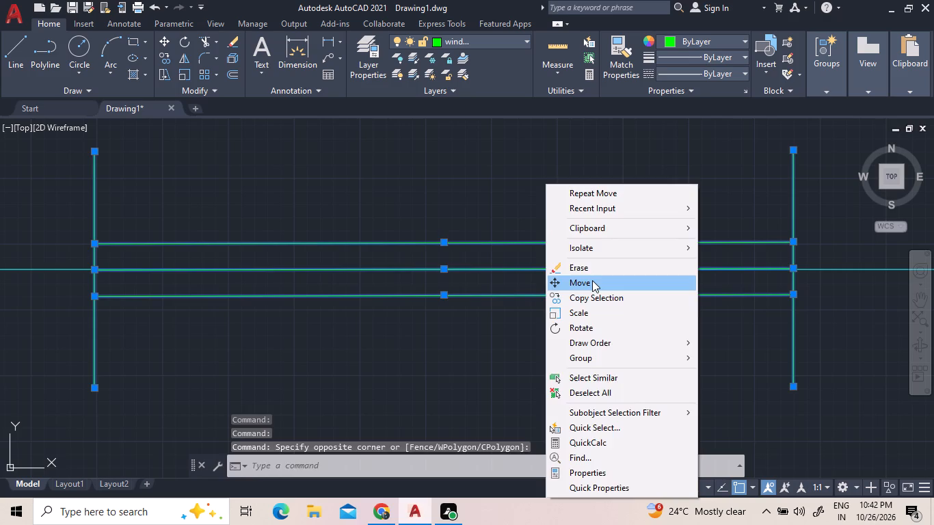
left_click(592, 280)
scroll(641, 360, "down", 2)
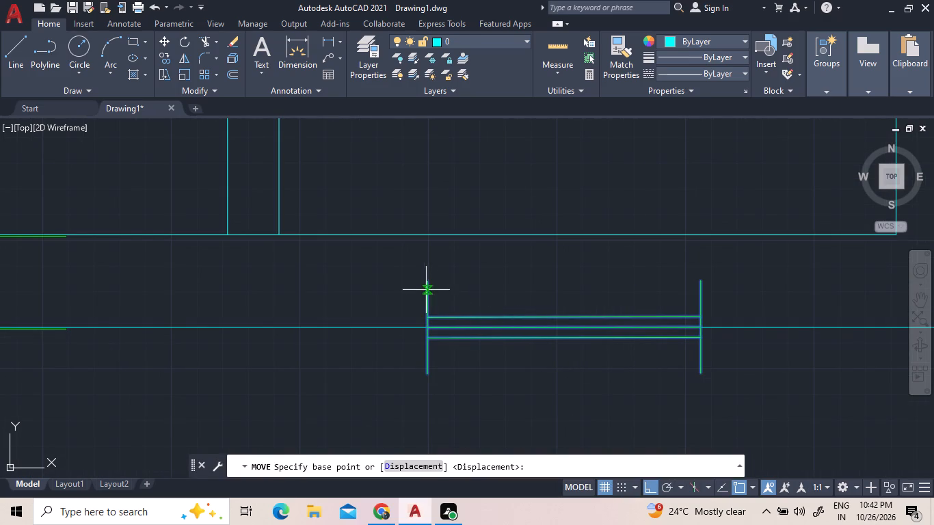
left_click(431, 234)
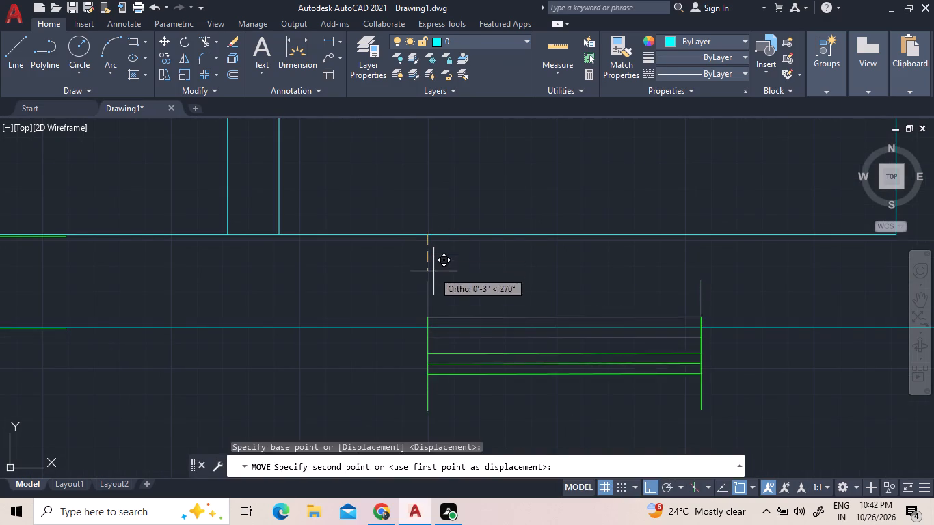
left_click(436, 187)
Trim the right wall line between the two lines of the horizontal partition in the left bay's lowest room.
scroll(527, 215, "down", 3)
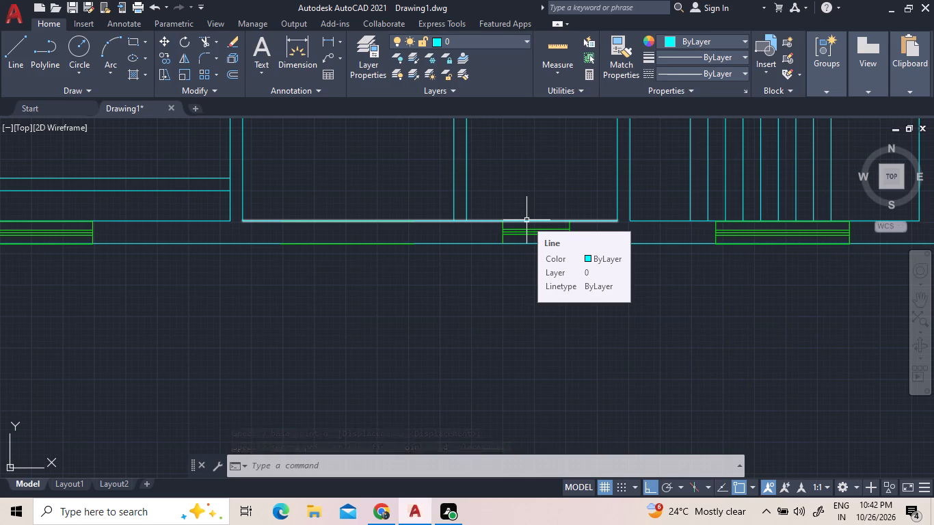
left_click(208, 38)
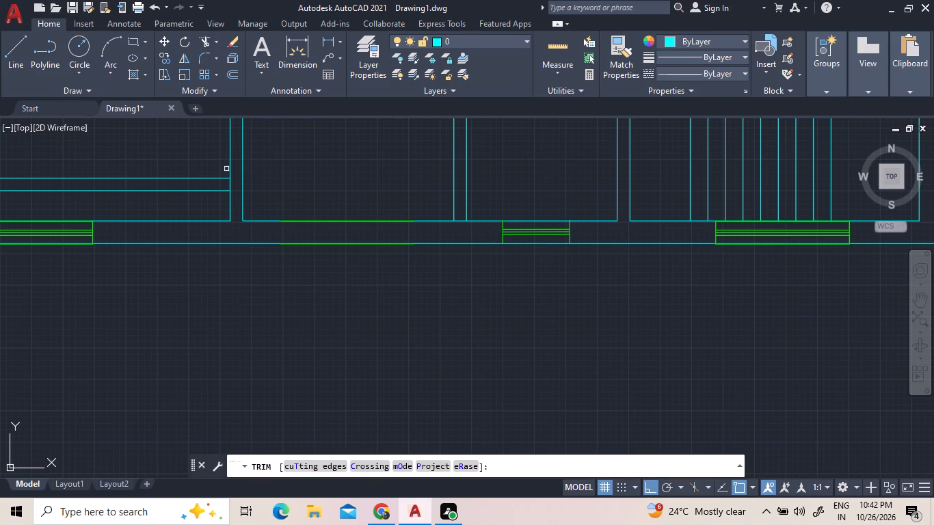
left_click(230, 184)
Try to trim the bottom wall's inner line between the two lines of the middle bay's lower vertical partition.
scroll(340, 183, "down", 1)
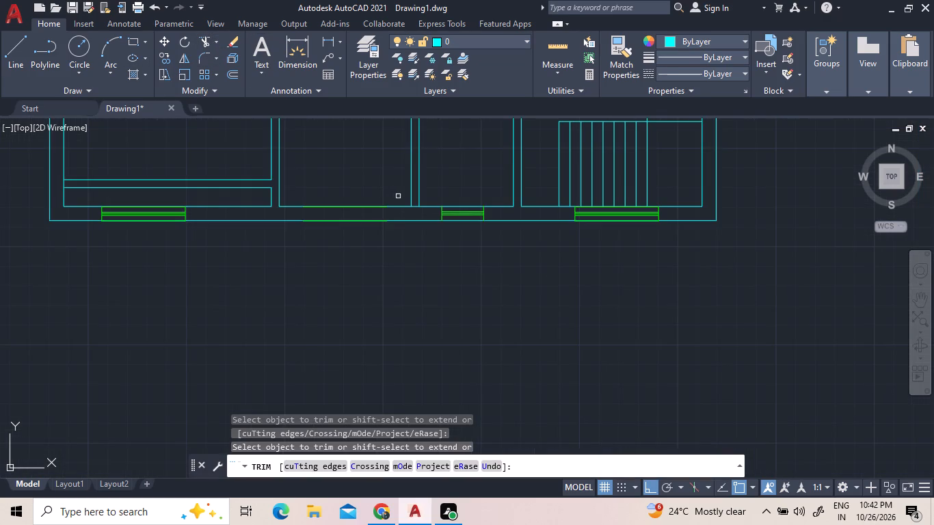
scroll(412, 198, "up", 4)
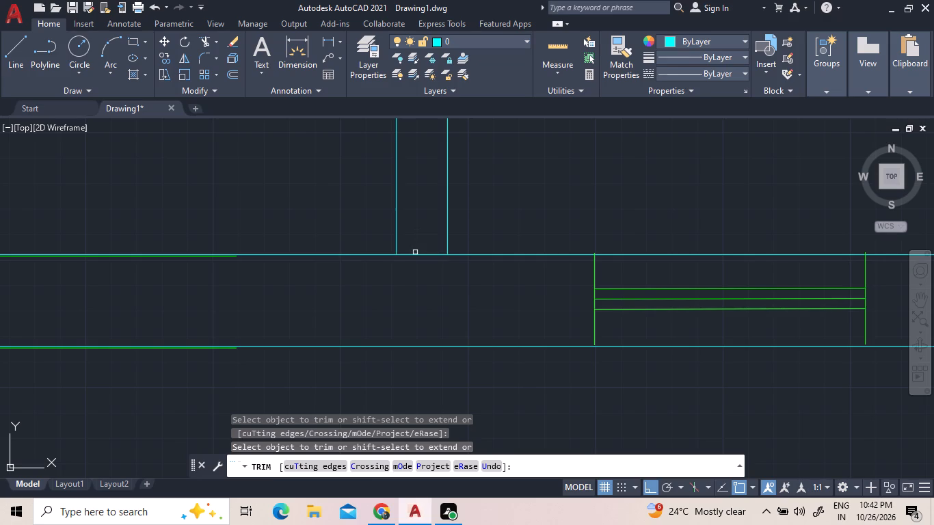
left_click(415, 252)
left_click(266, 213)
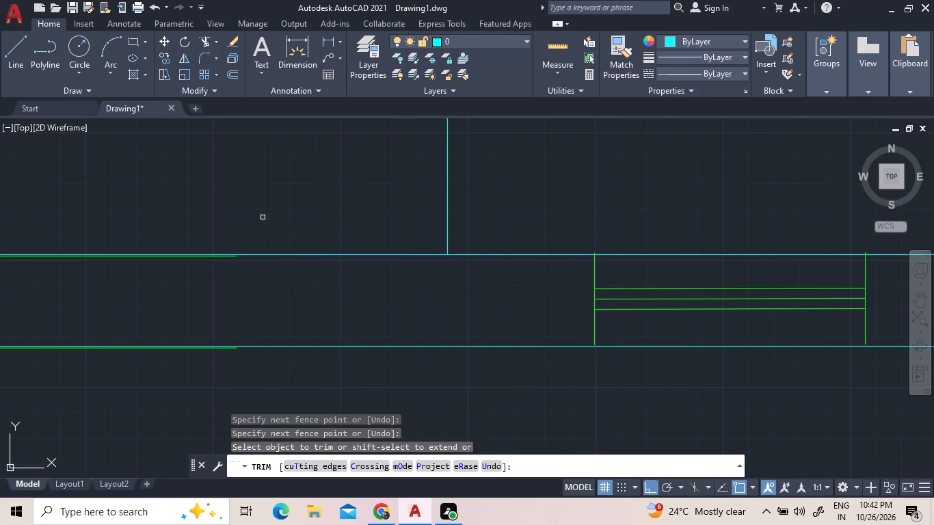
Trim away the two leftover green window lines at the relocated window's old position on the middle bay's bottom wall.
scroll(295, 258, "down", 2)
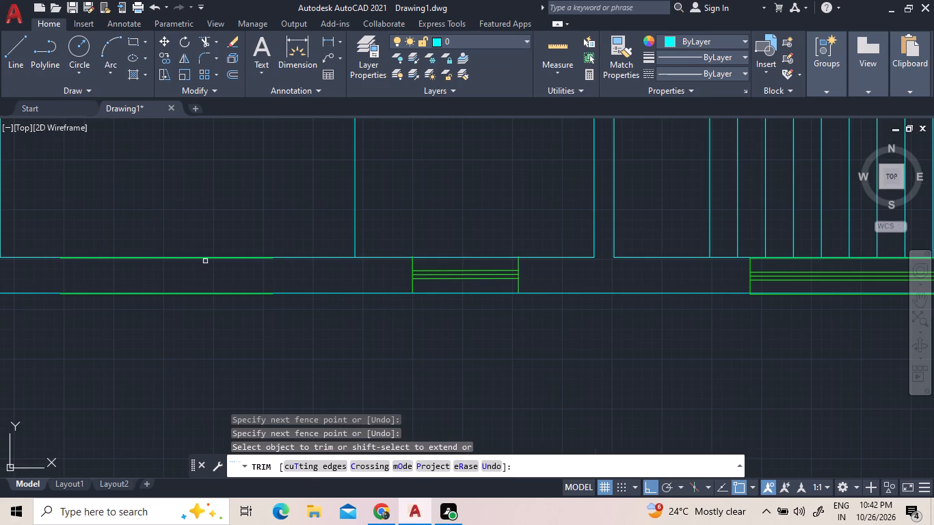
left_click(206, 257)
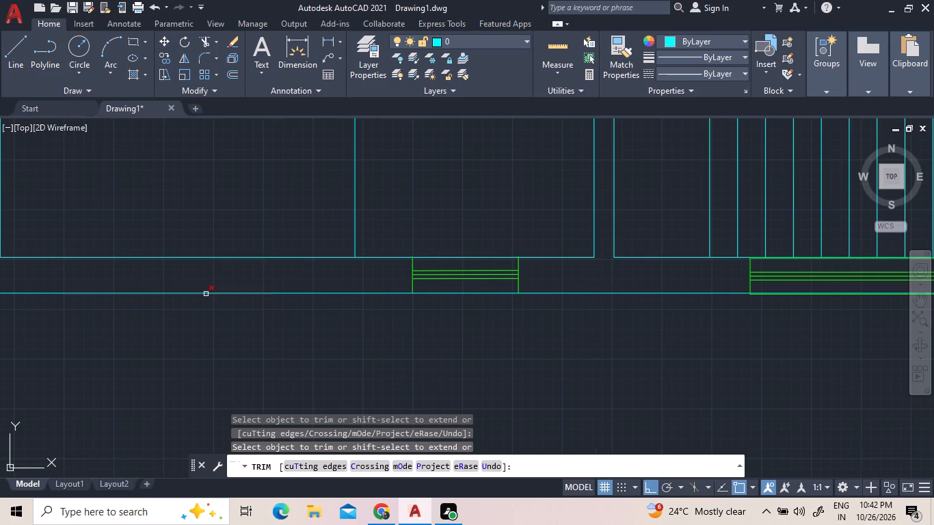
left_click(206, 295)
Draw the lower vertical partition's missing left line from the small inner room's bottom line down to the bottom wall's inner line.
scroll(366, 343, "down", 1)
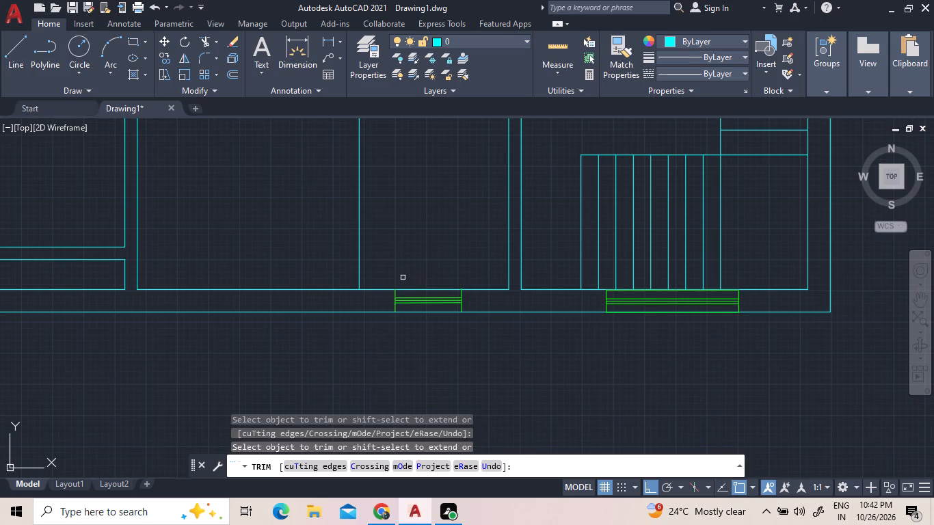
scroll(451, 299, "down", 1)
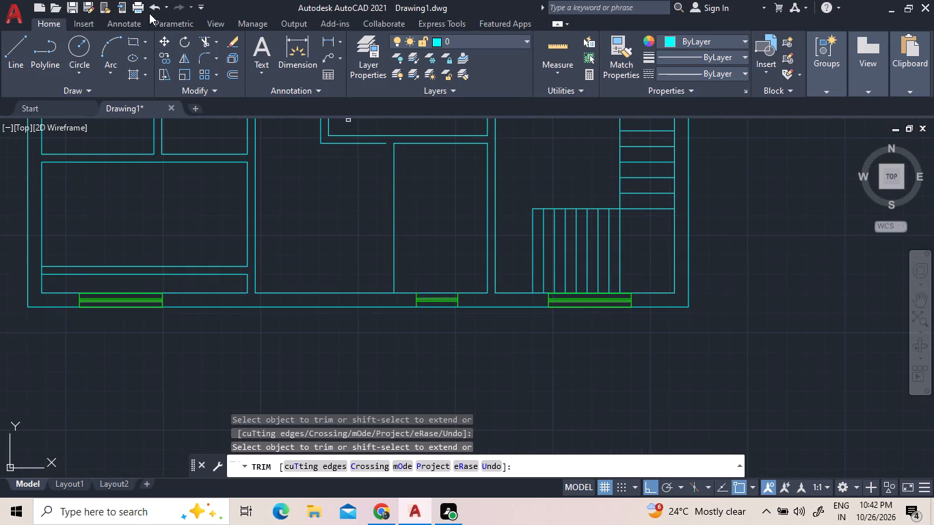
left_click(10, 53)
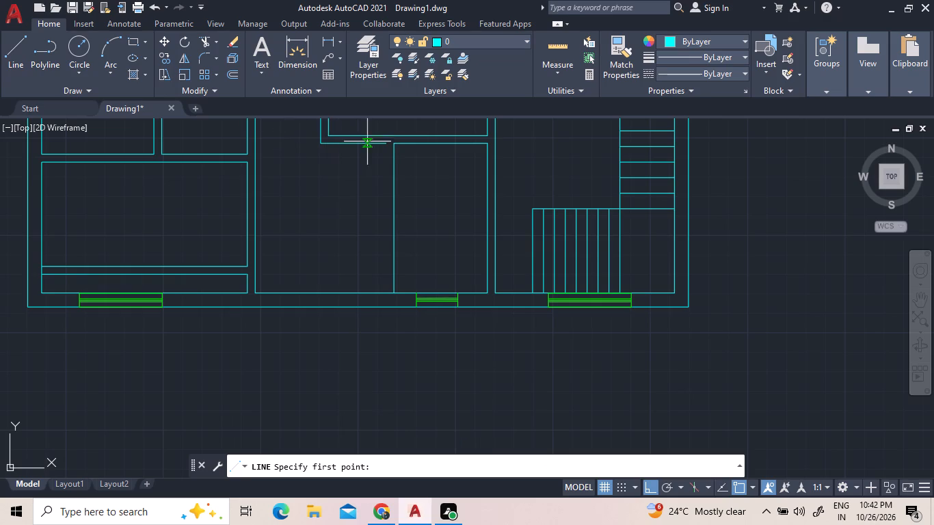
left_click_drag(385, 145, 386, 152)
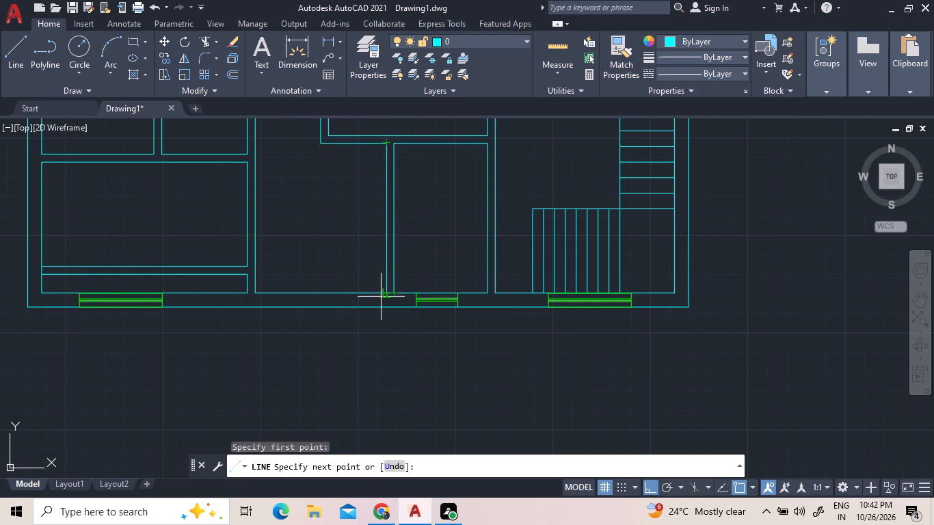
scroll(380, 297, "up", 2)
left_click(393, 285)
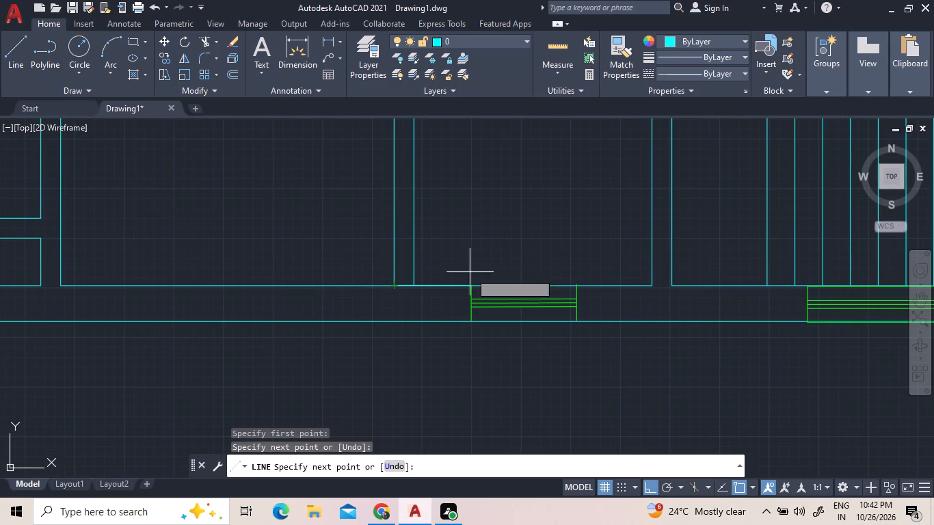
right_click(438, 248)
left_click(460, 253)
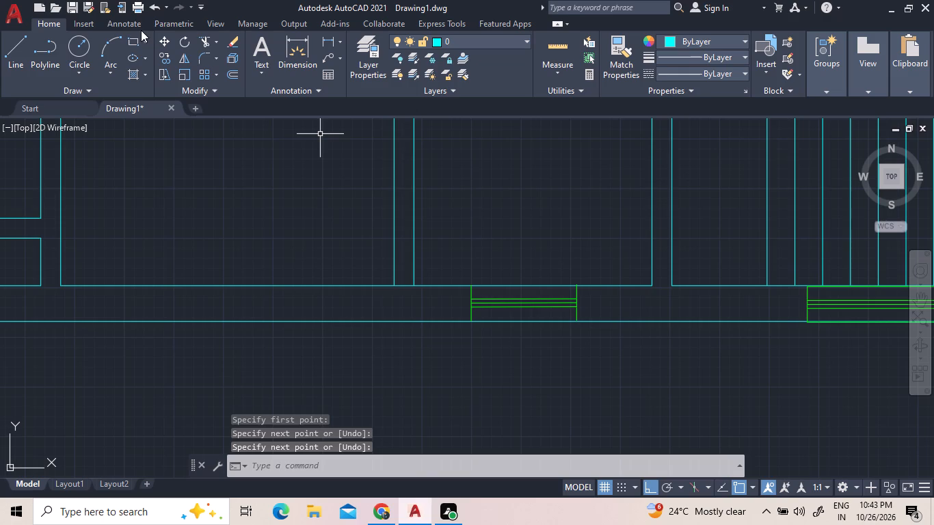
Trim the bottom wall's inner line between the two lines of the middle bay's lower vertical partition.
left_click(204, 41)
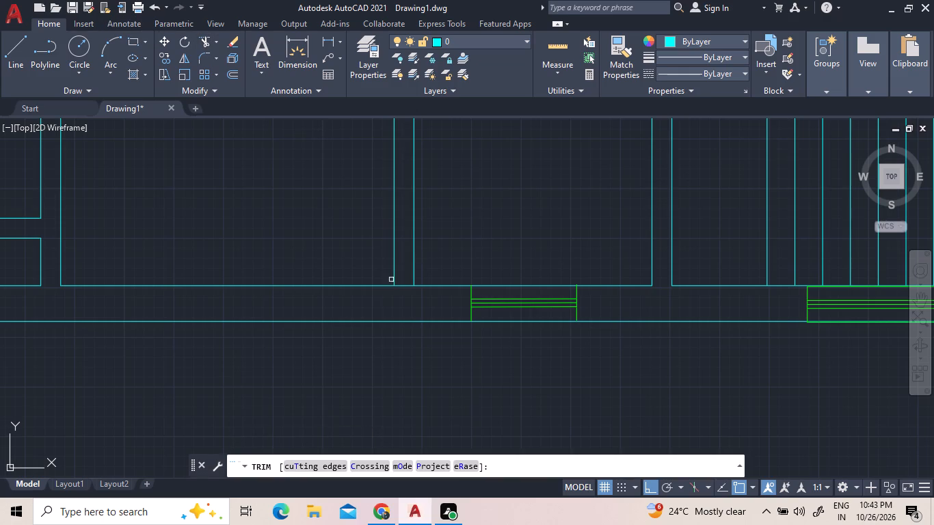
left_click(405, 284)
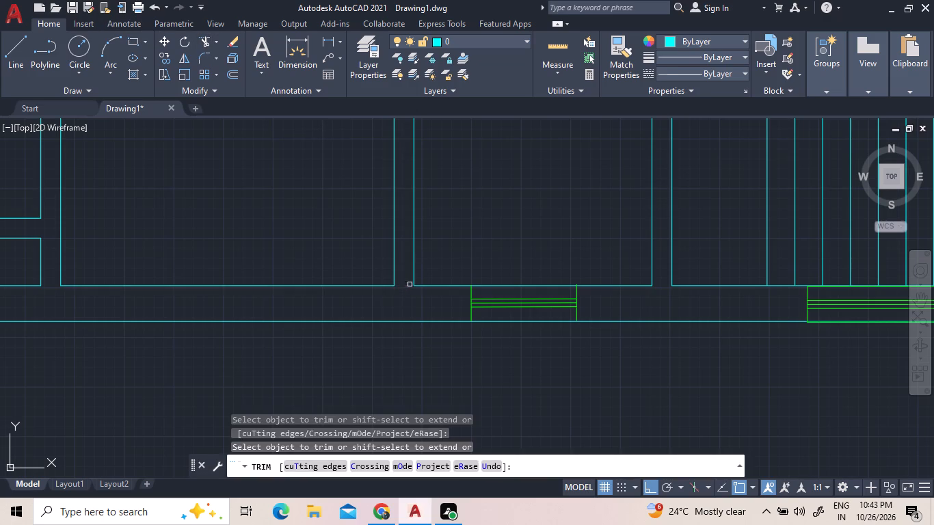
right_click(479, 218)
left_click(489, 228)
Erase the top line of the right-hand small room in the left bay.
scroll(488, 228, "down", 1)
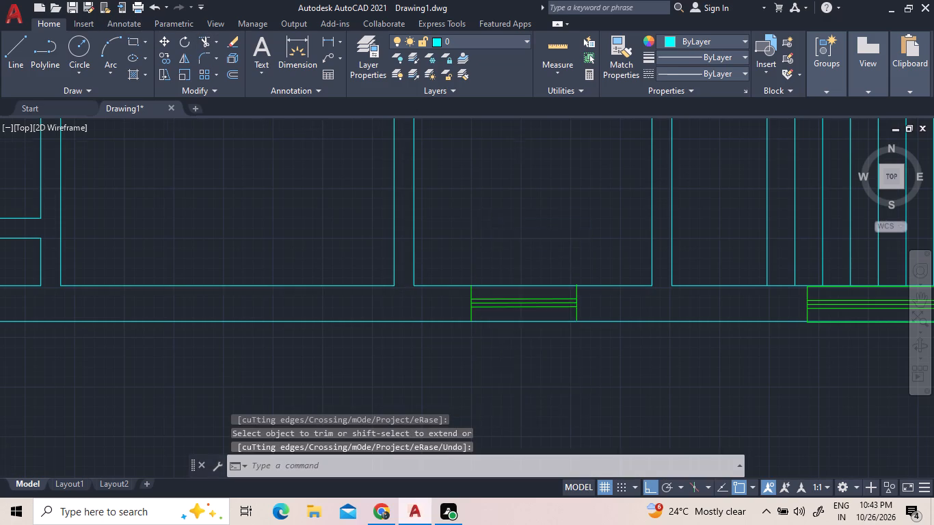
scroll(488, 228, "down", 4)
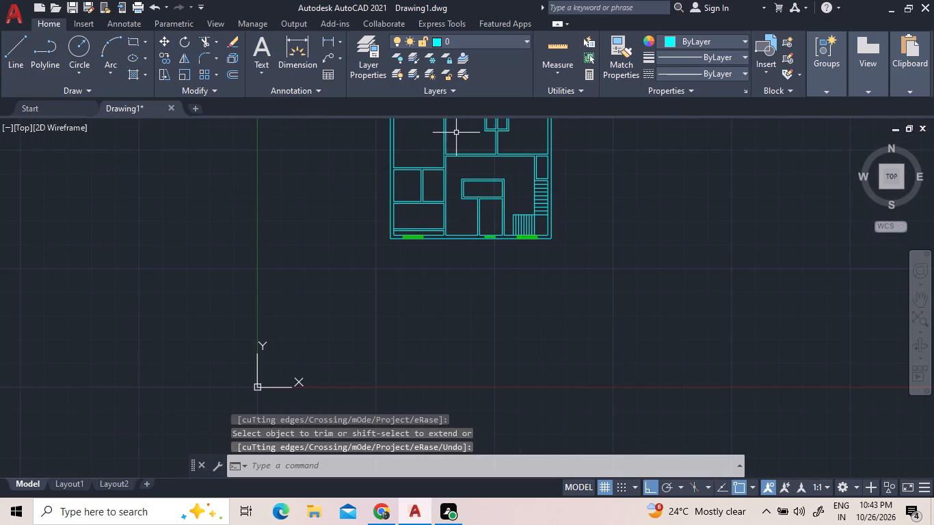
middle_click_drag(452, 234, 438, 321)
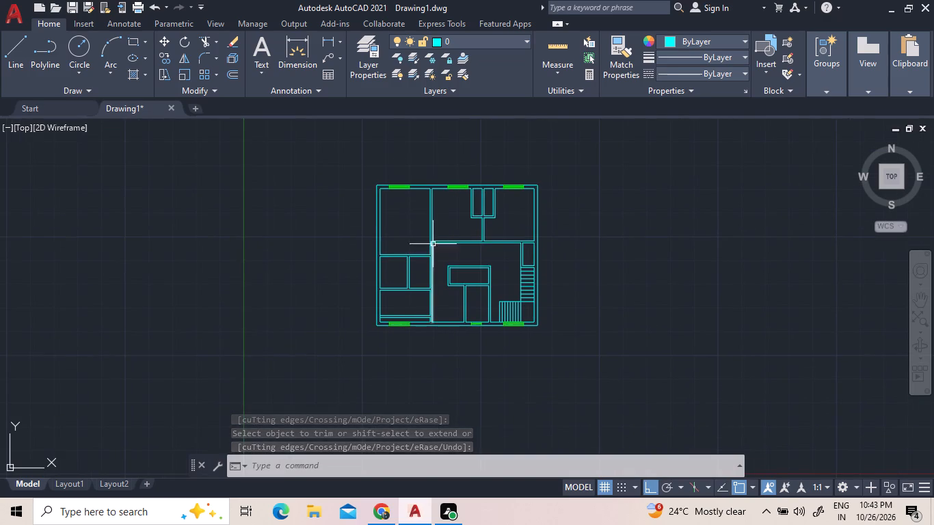
scroll(435, 239, "up", 4)
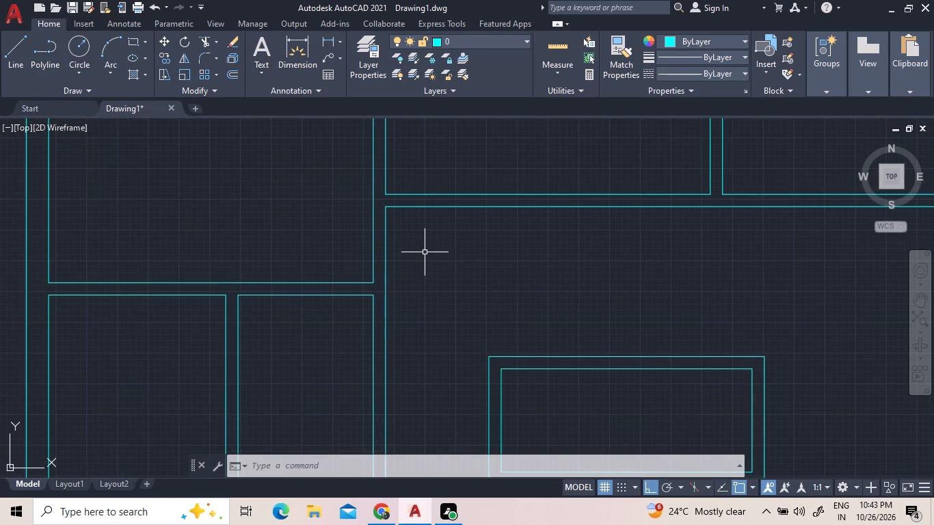
left_click(334, 319)
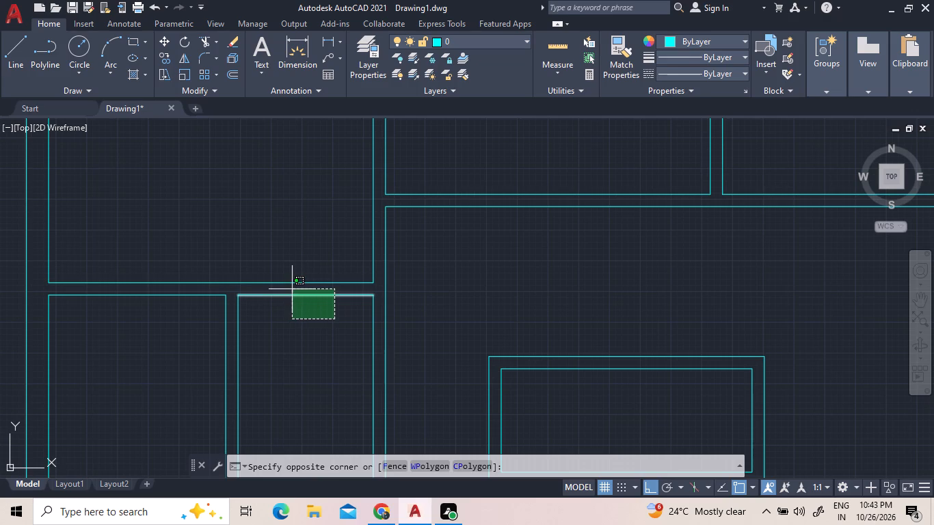
left_click(292, 289)
key("Delete")
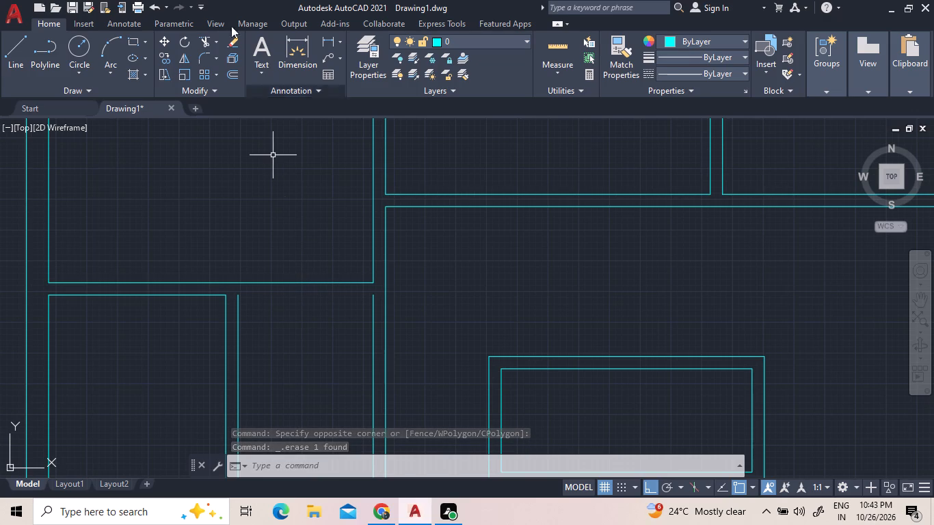
Extend the right-hand small room's left and right wall lines up across the horizontal partition above it.
left_click(222, 41)
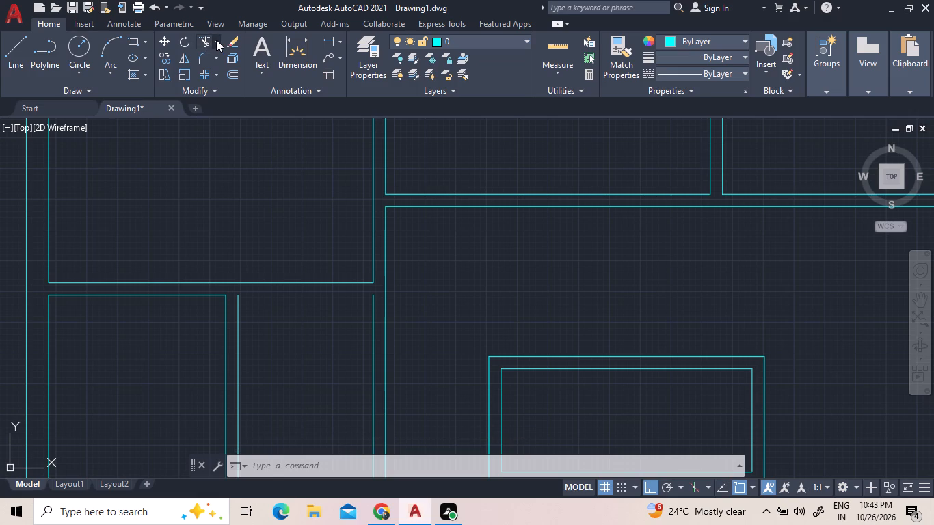
left_click(216, 40)
left_click(217, 82)
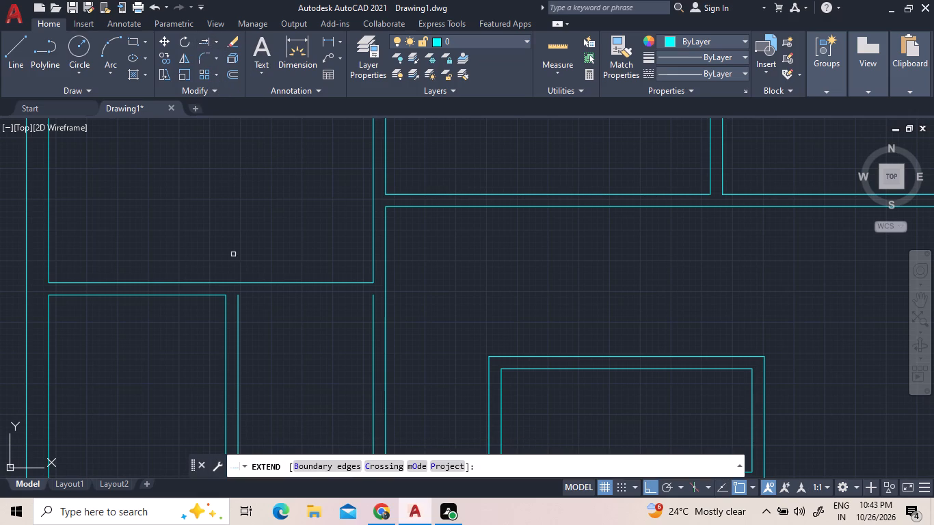
left_click(240, 308)
left_click(221, 260)
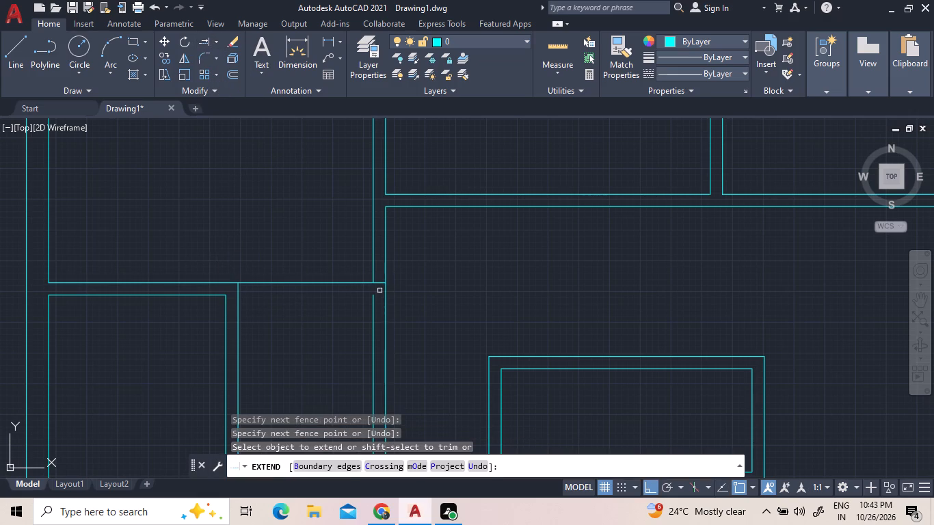
left_click(377, 302)
left_click(342, 272)
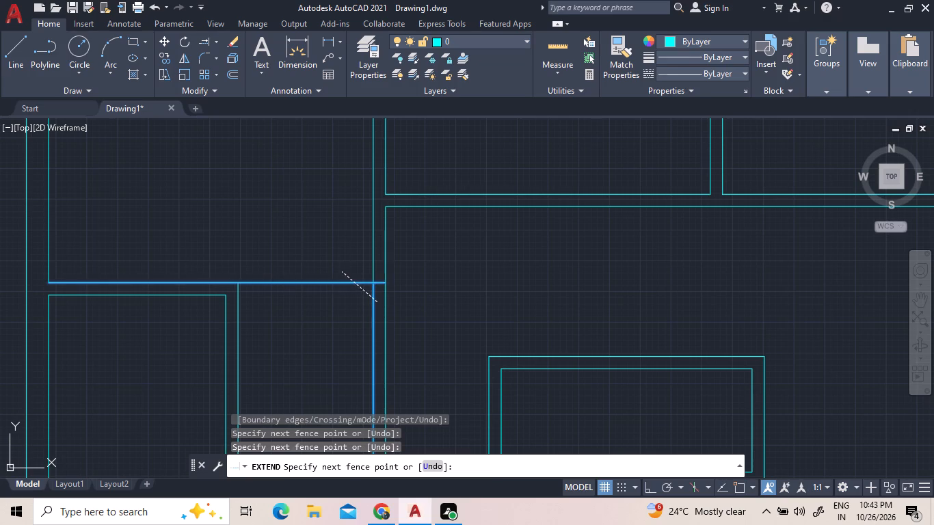
right_click(341, 260)
left_click(362, 268)
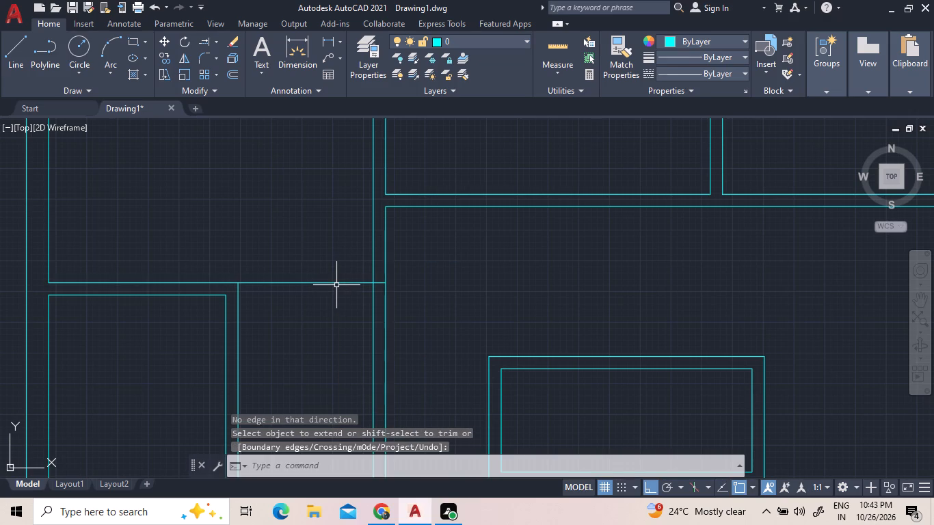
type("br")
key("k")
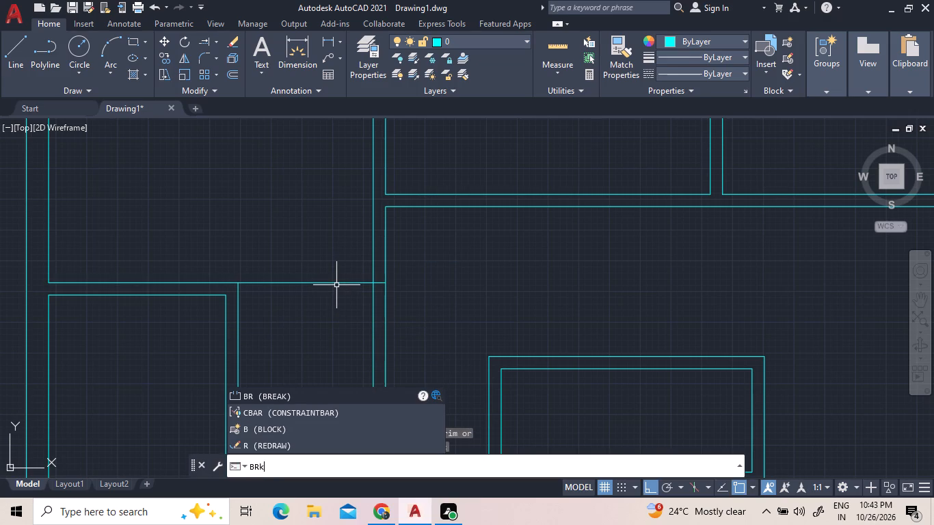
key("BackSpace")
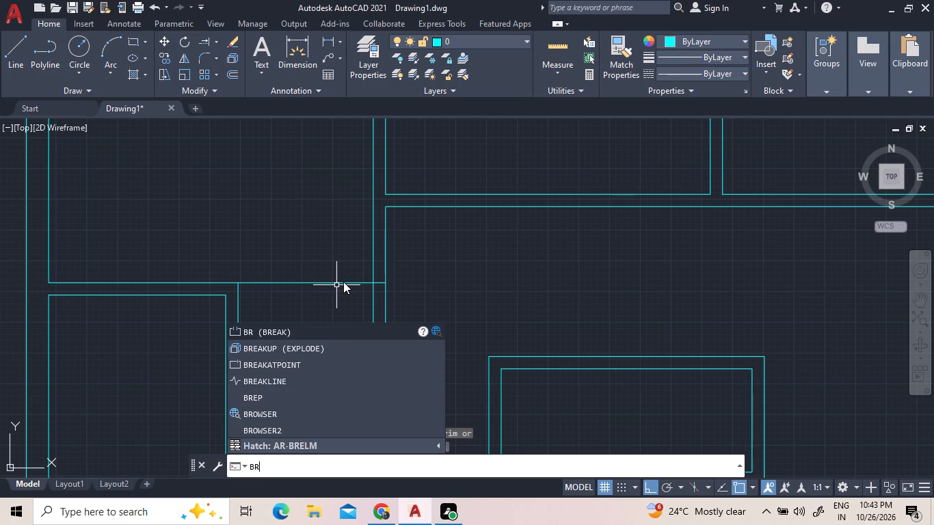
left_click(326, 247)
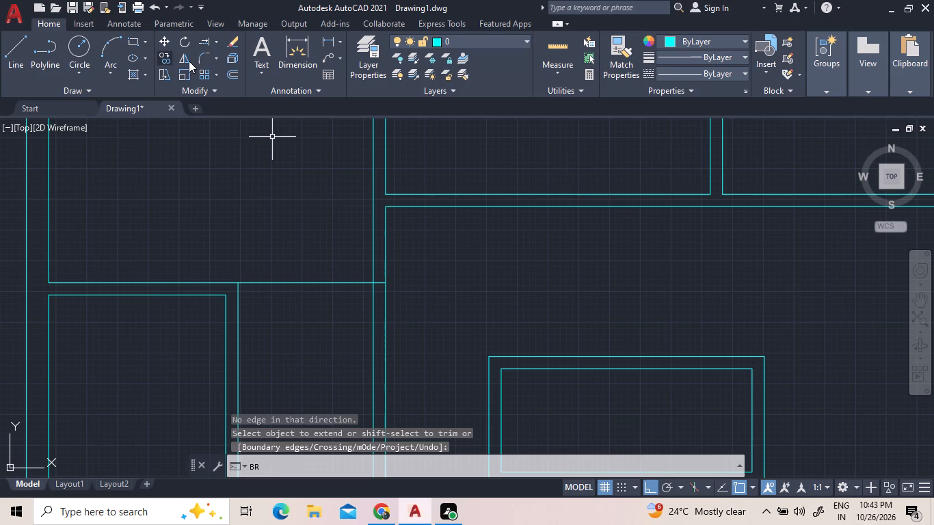
Trim the horizontal partition line above the right-hand small room and its stub between the bay partition's two lines.
left_click(219, 44)
left_click(223, 66)
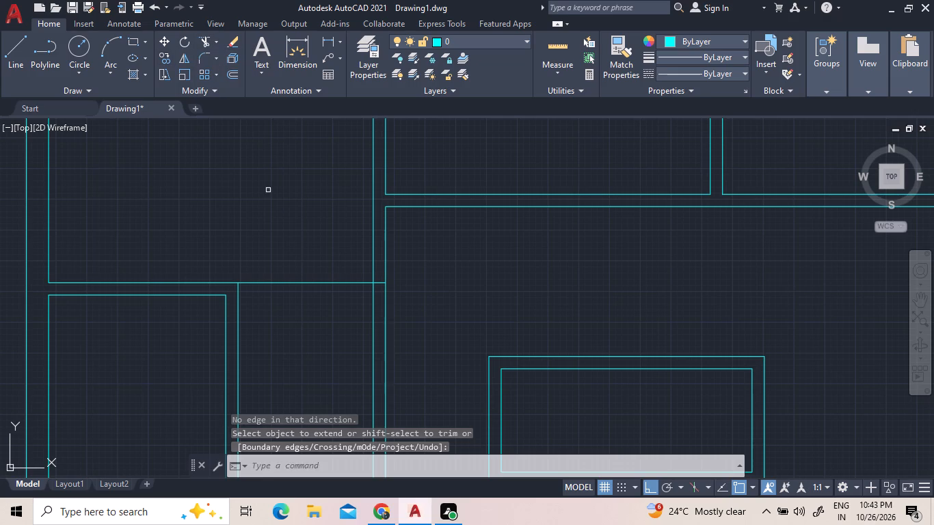
left_click(280, 218)
left_click(295, 329)
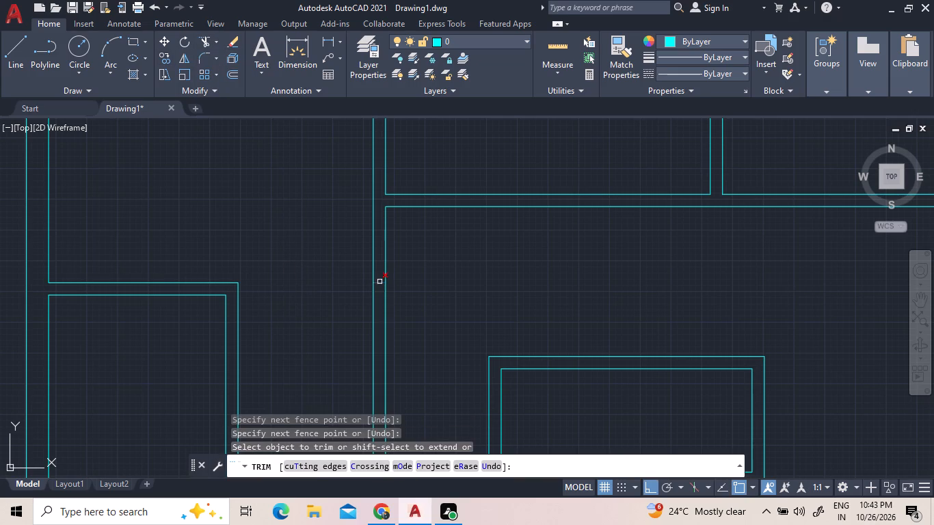
left_click(379, 281)
scroll(298, 233, "down", 2)
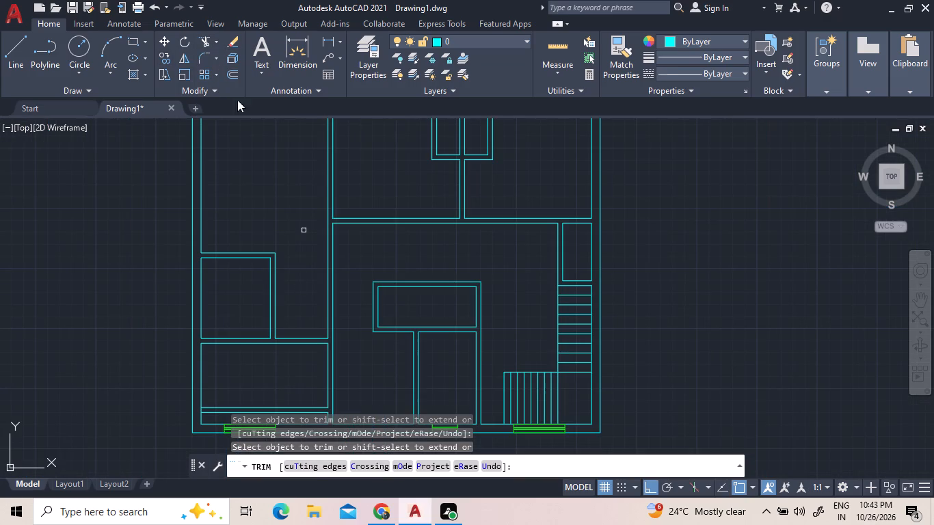
Offset the bottom line of the left bay's opened small room 4' upward.
left_click(236, 72)
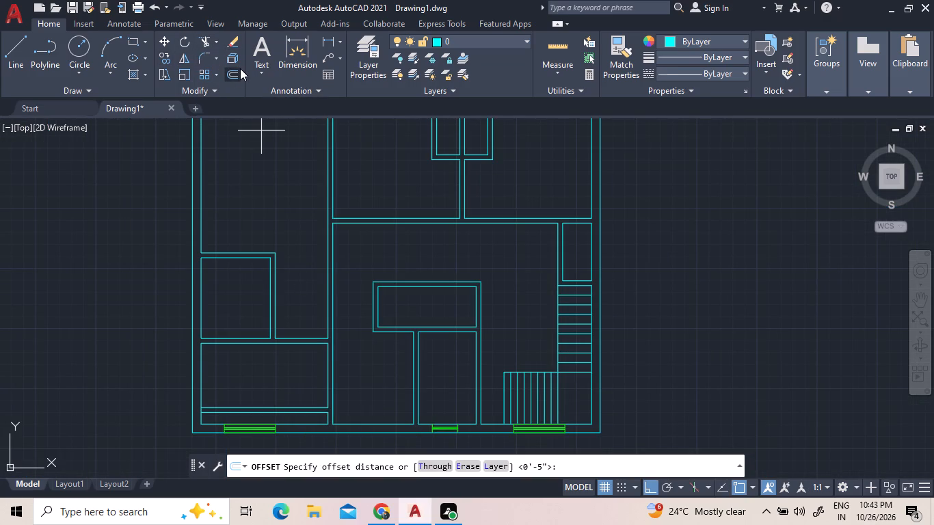
type("4'")
key("Return")
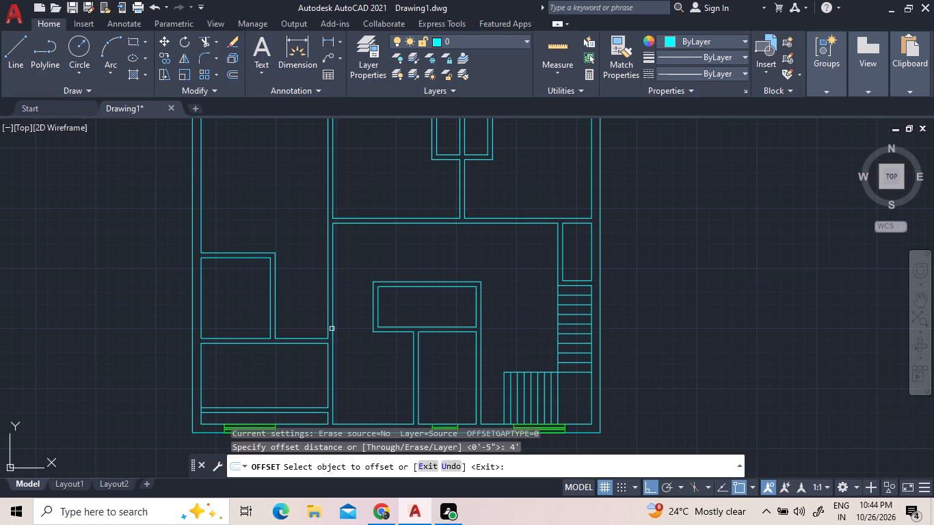
left_click(321, 338)
left_click(314, 262)
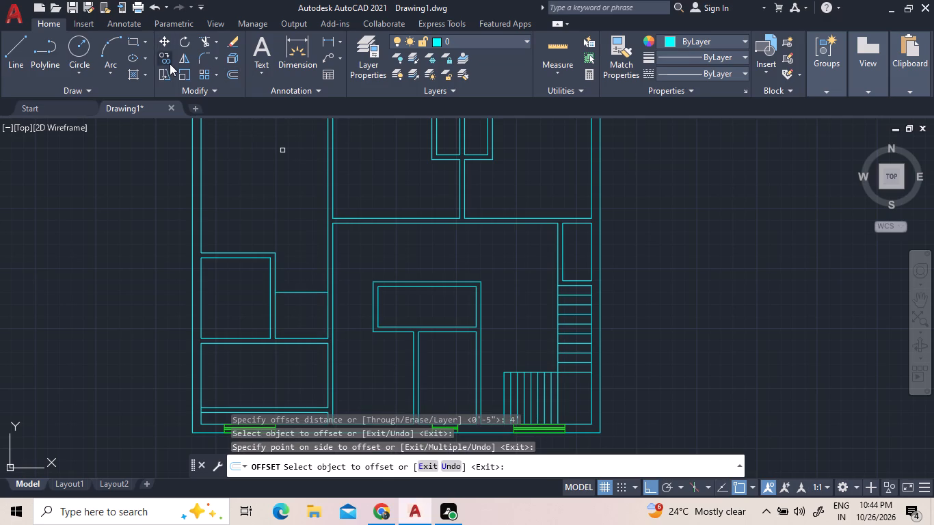
Offset the top line of the right-hand small room in the left bay 5" upward.
left_click(235, 73)
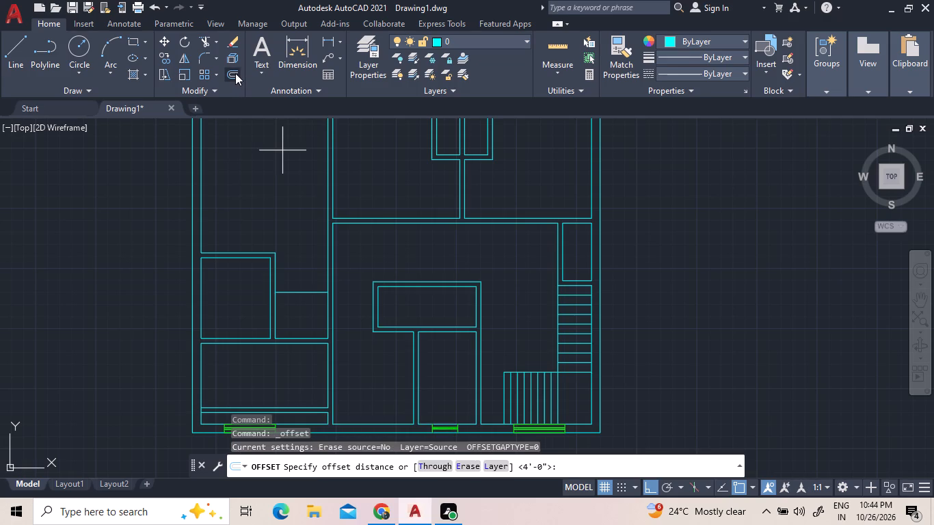
type("5\"")
key("Return")
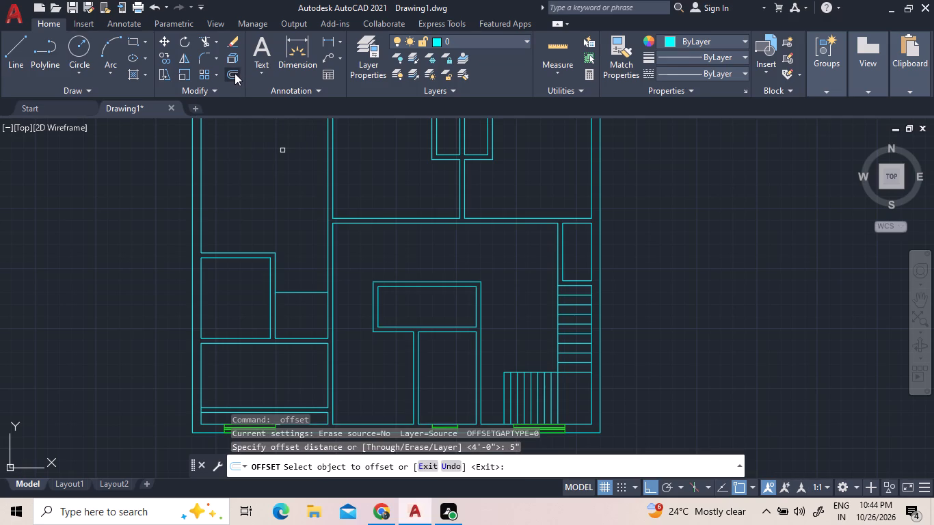
left_click(296, 293)
left_click(300, 257)
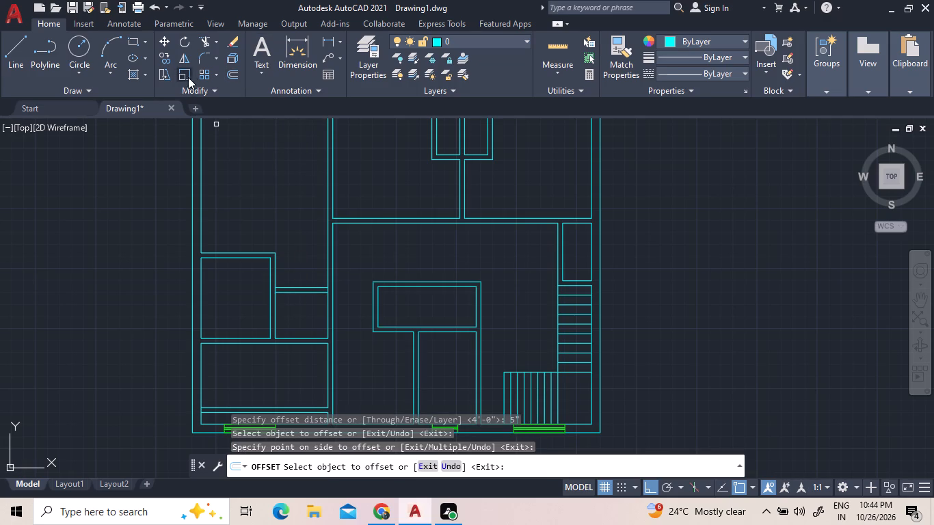
Trim the wall line stubs between the two new top lines at both ends of the right-hand small room.
left_click(211, 38)
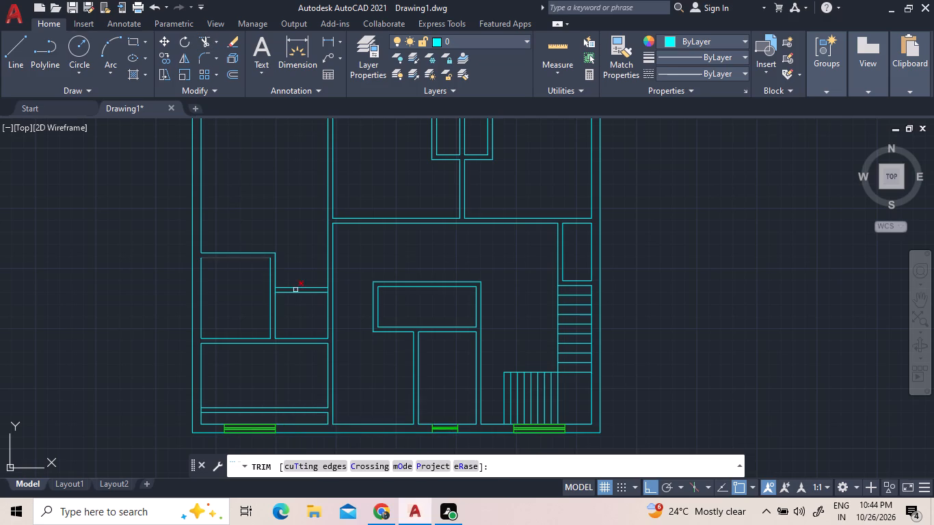
scroll(280, 295, "up", 2)
left_click(268, 280)
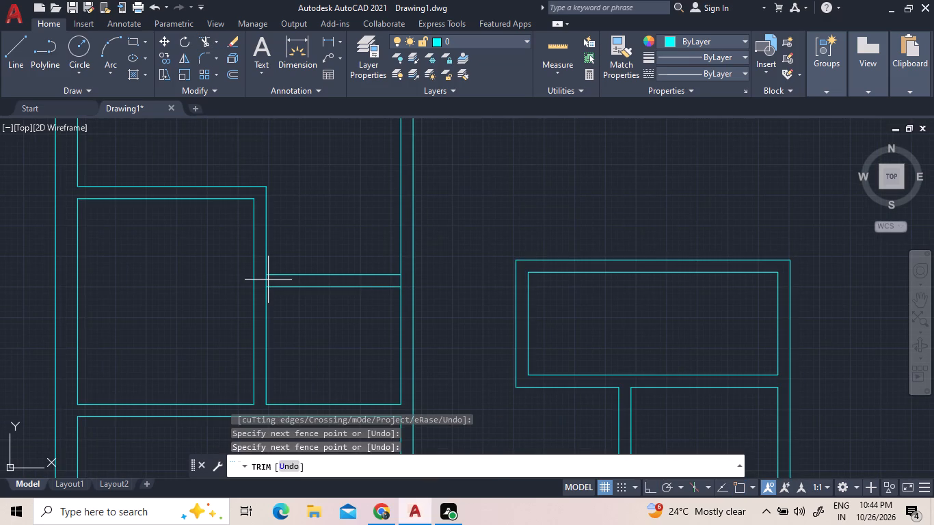
left_click(264, 279)
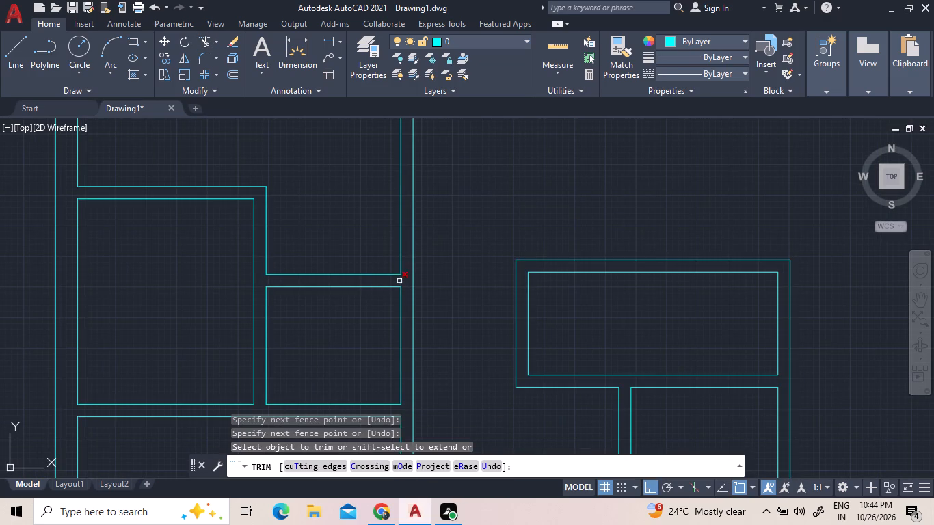
left_click(401, 282)
scroll(314, 221, "down", 2)
right_click(312, 233)
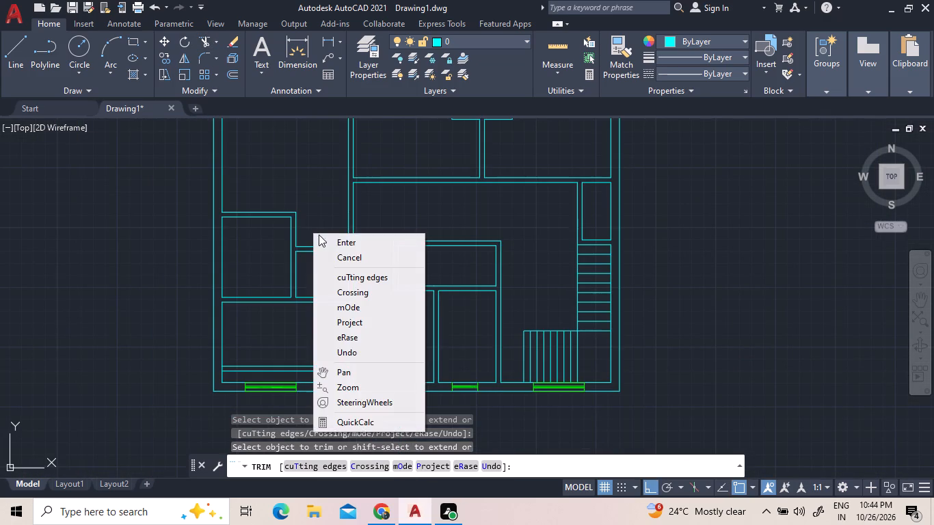
left_click(323, 241)
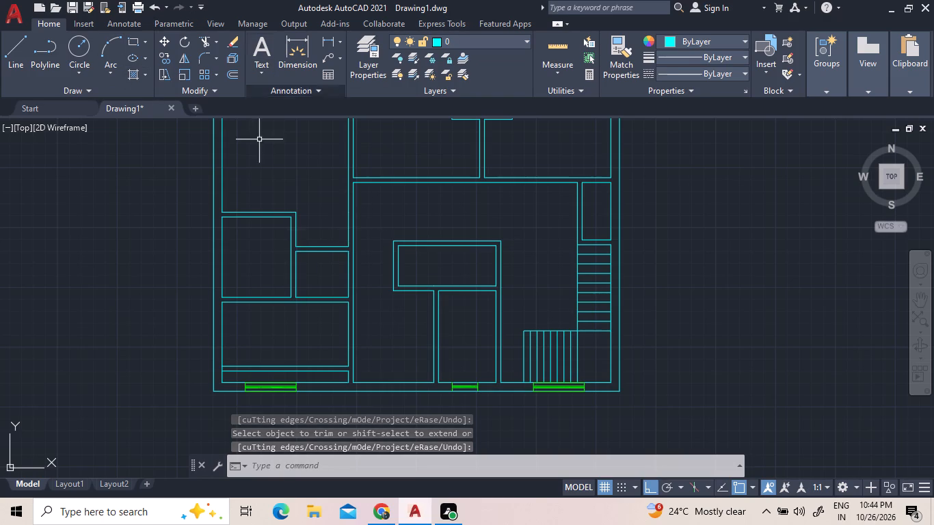
Create a layer named door with red index colour 10.
key("l")
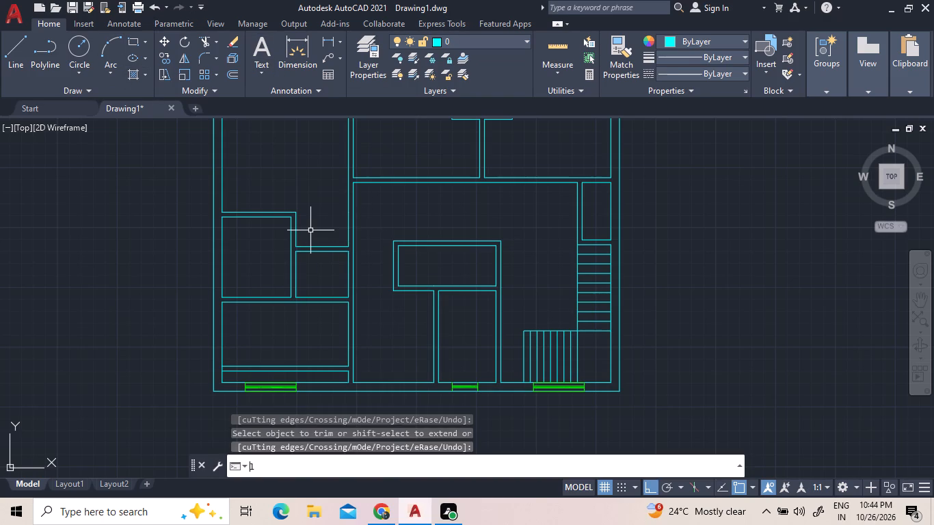
key("a")
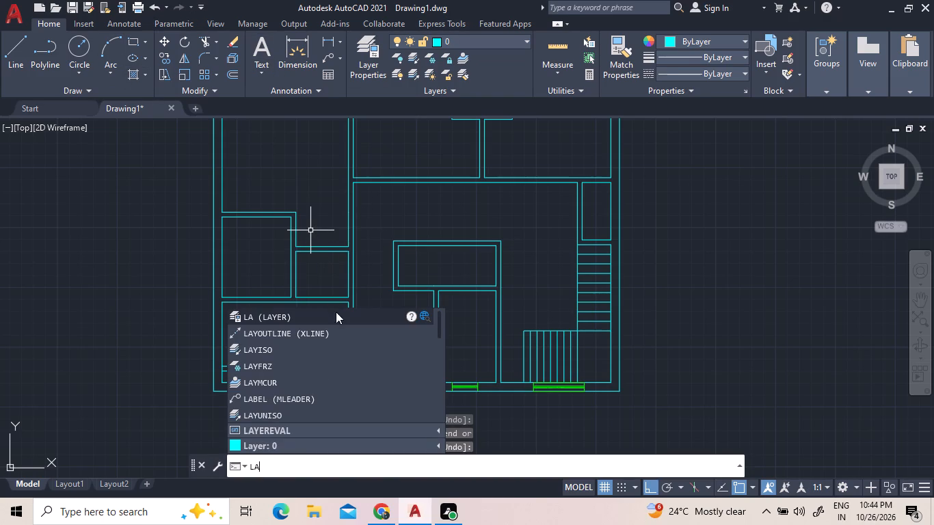
left_click(349, 321)
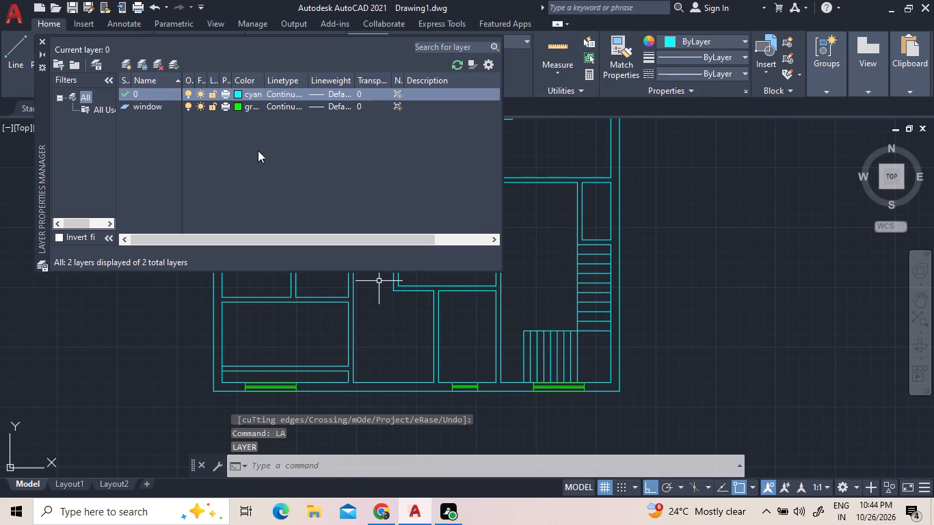
left_click(122, 67)
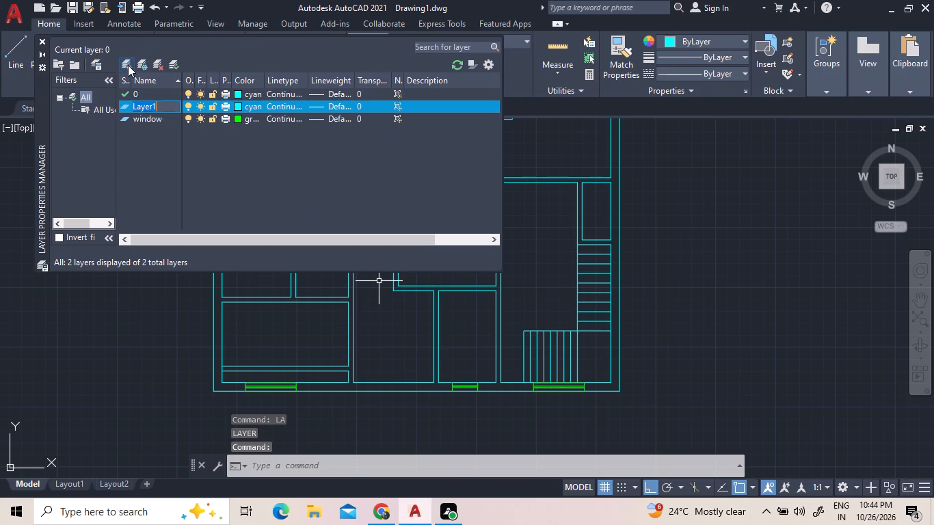
key("d")
type("oor")
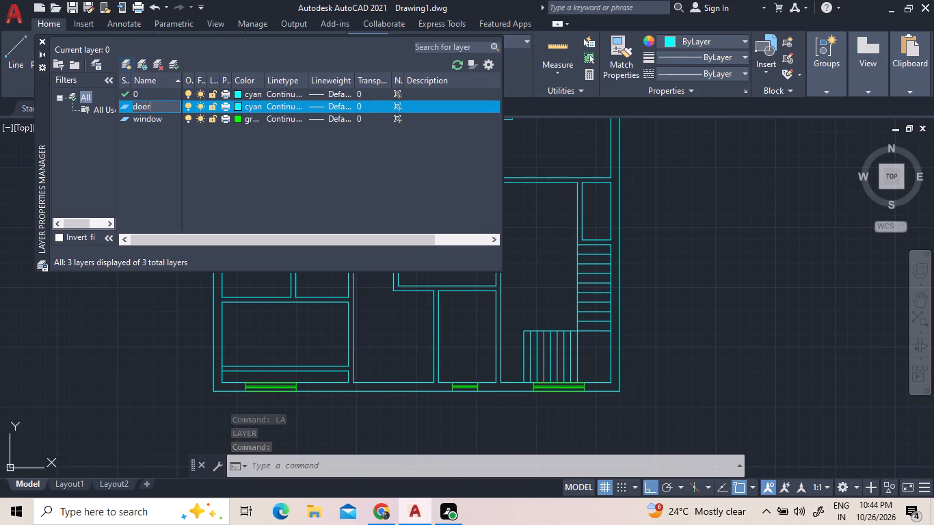
key("Return")
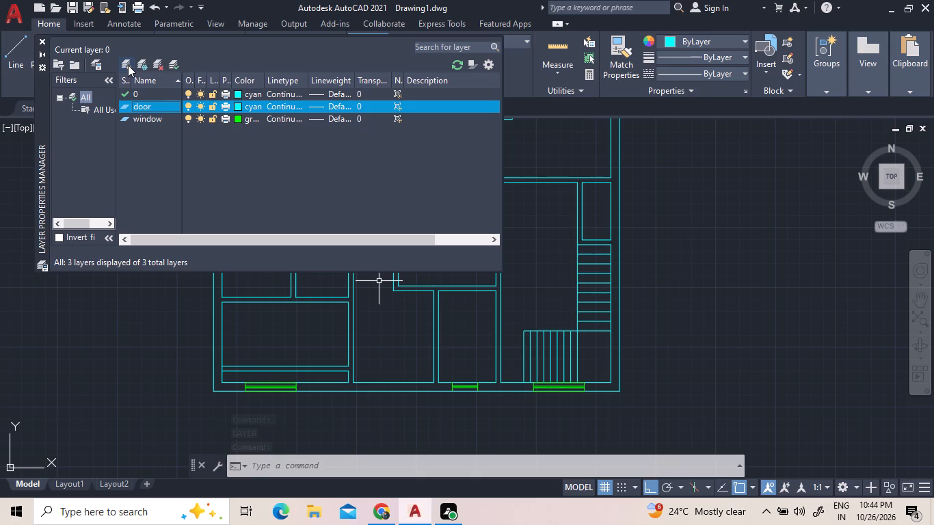
left_click(255, 107)
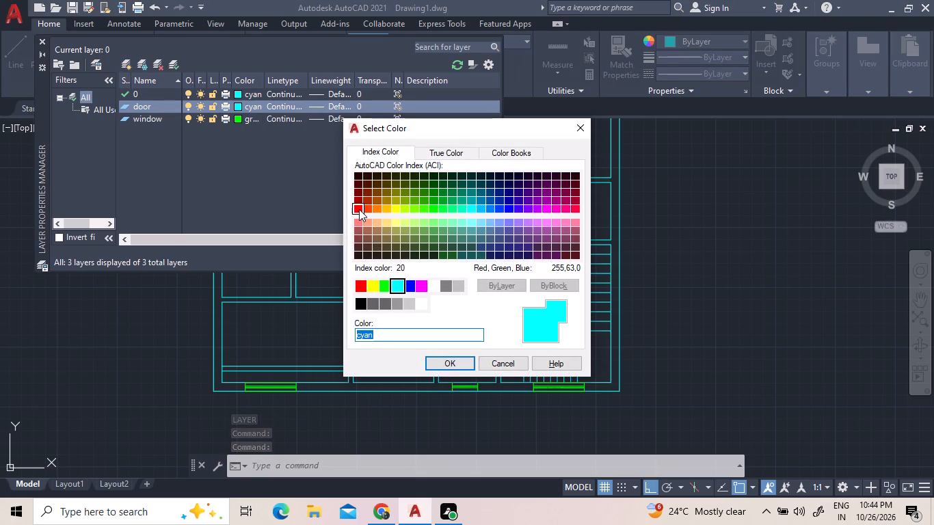
left_click(359, 209)
left_click(460, 366)
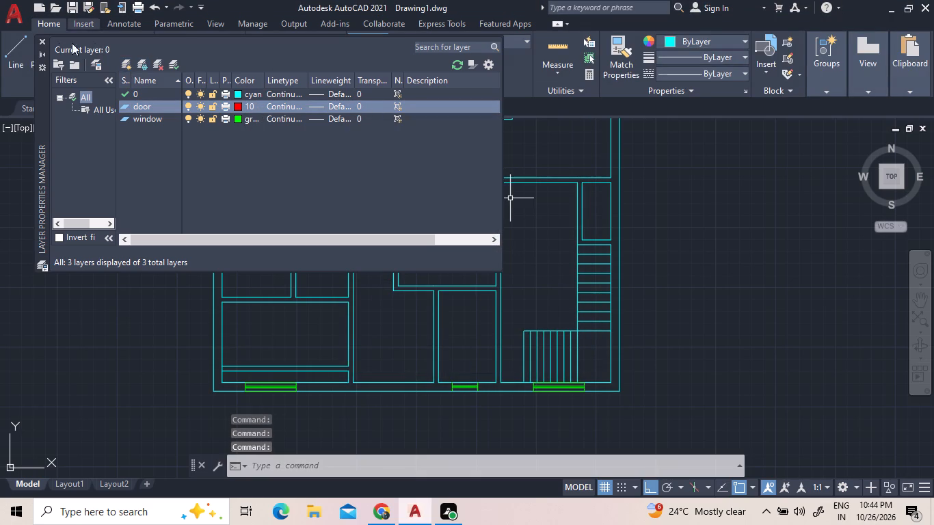
left_click(46, 41)
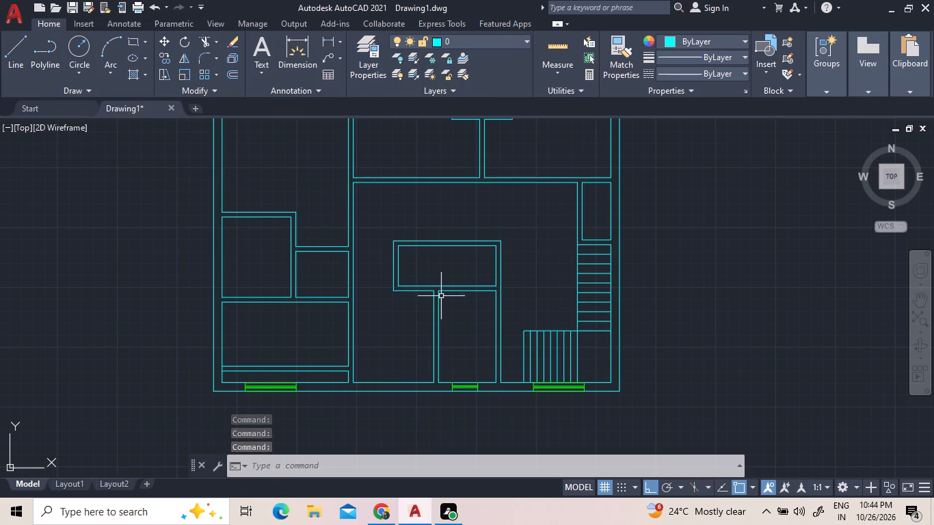
Make door the current layer.
middle_click_drag(440, 308, 390, 394)
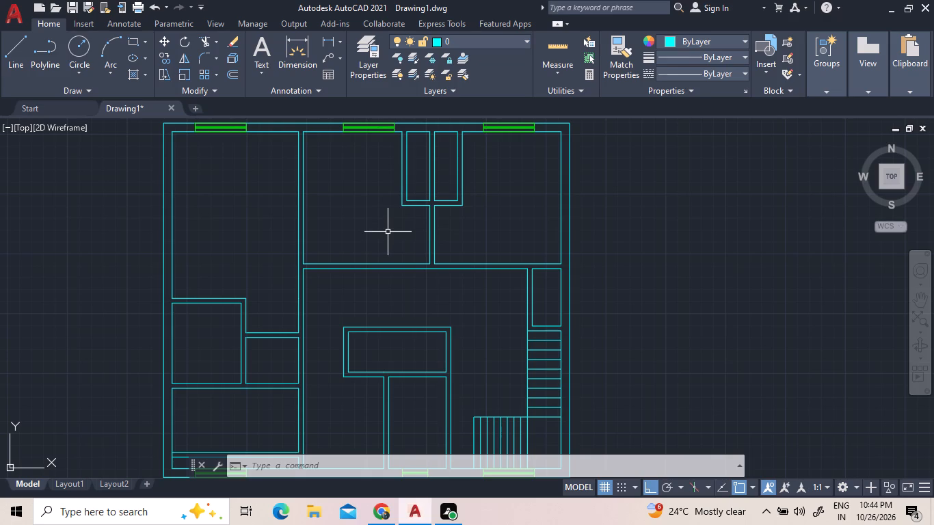
scroll(420, 261, "up", 2)
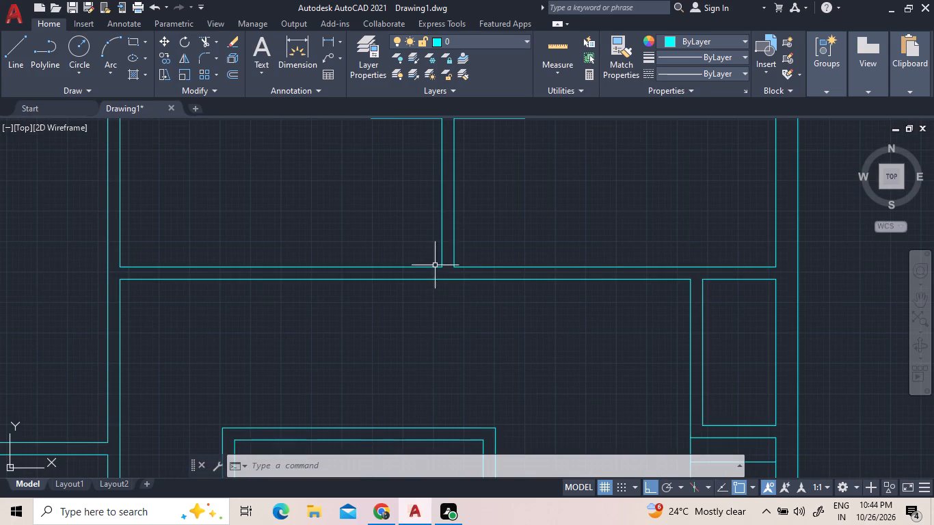
left_click(496, 46)
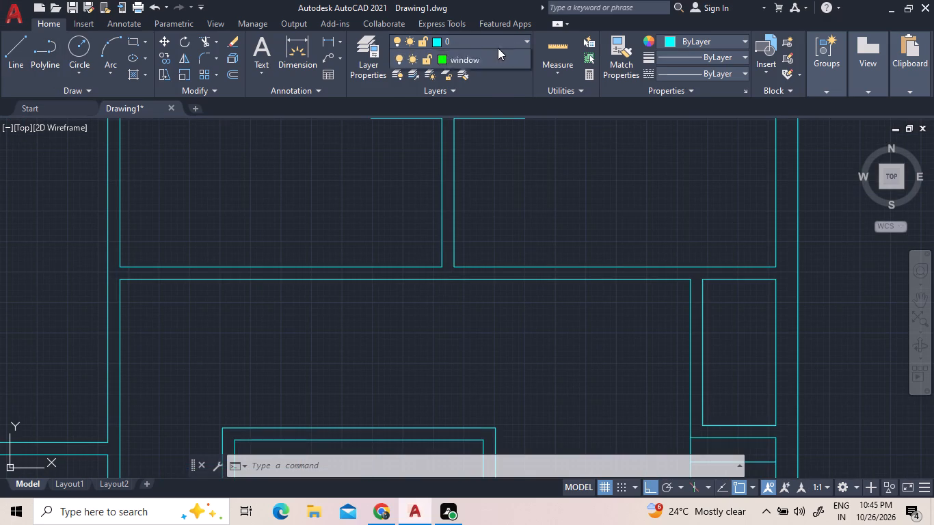
left_click(506, 74)
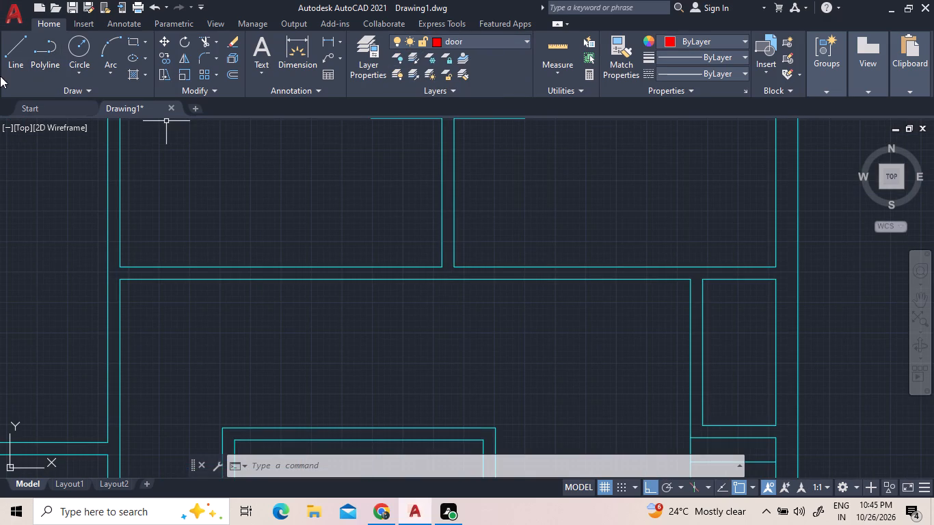
Draw two short lines across the horizontal partition, continuing both faces of the vertical partition between the two upper rooms.
left_click(16, 65)
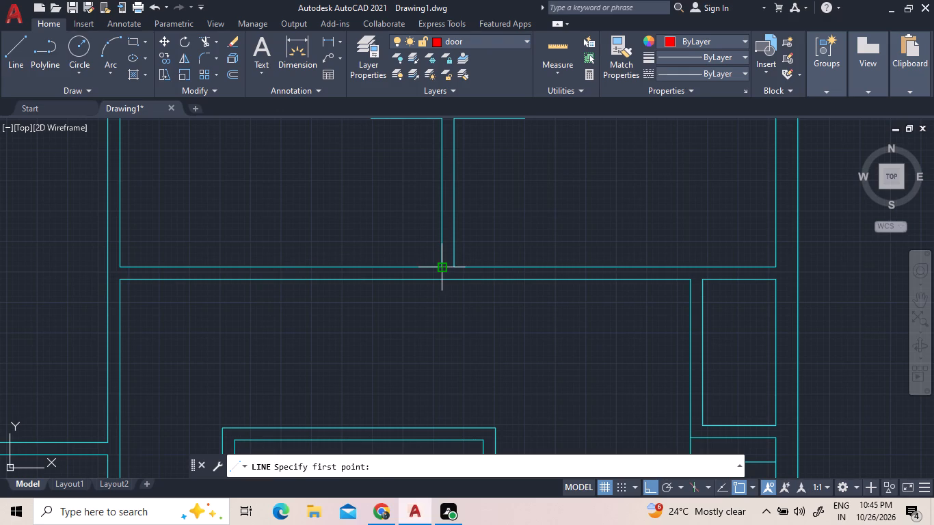
left_click(444, 265)
scroll(453, 284, "up", 2)
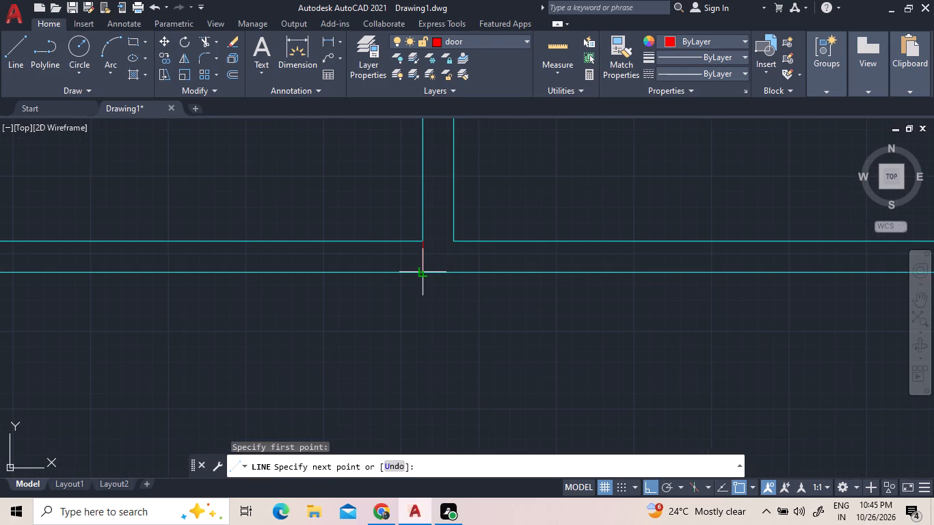
left_click(425, 270)
right_click(298, 179)
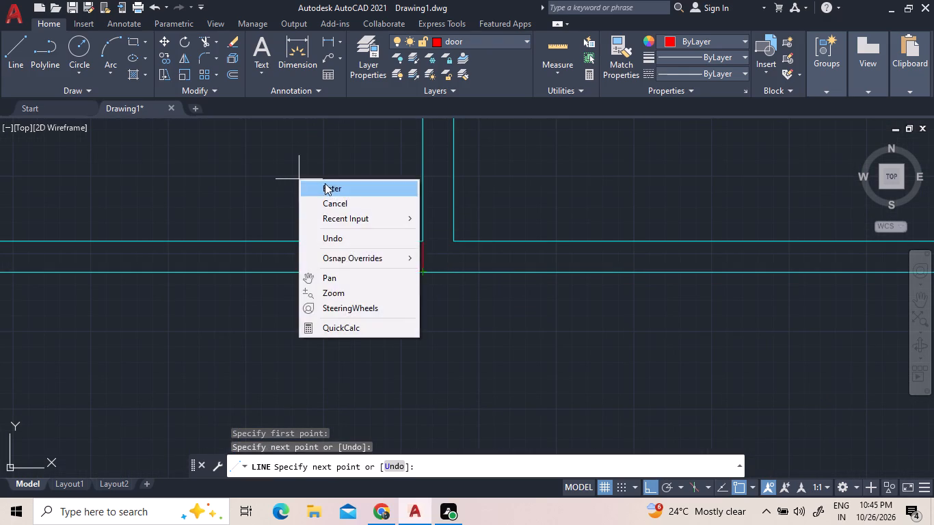
left_click(328, 185)
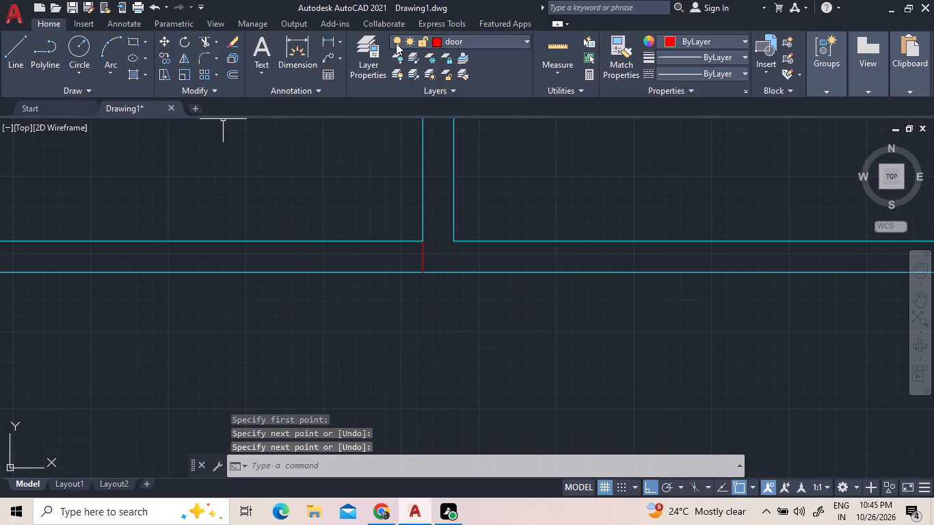
left_click(19, 60)
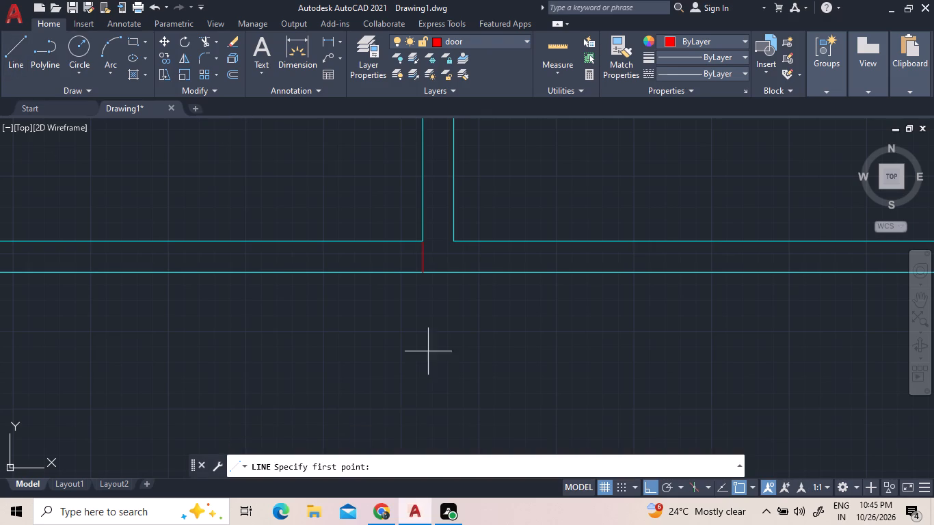
left_click(453, 242)
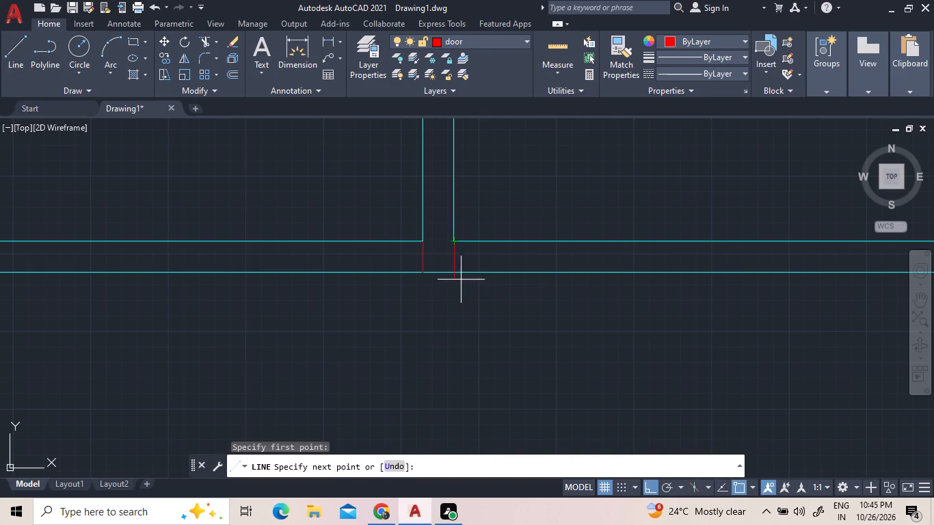
left_click(455, 271)
right_click(483, 230)
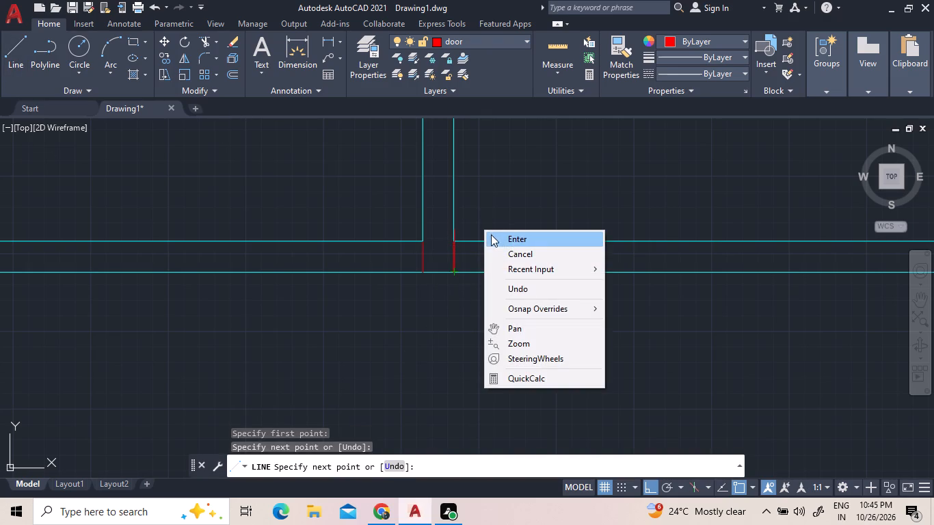
left_click(492, 237)
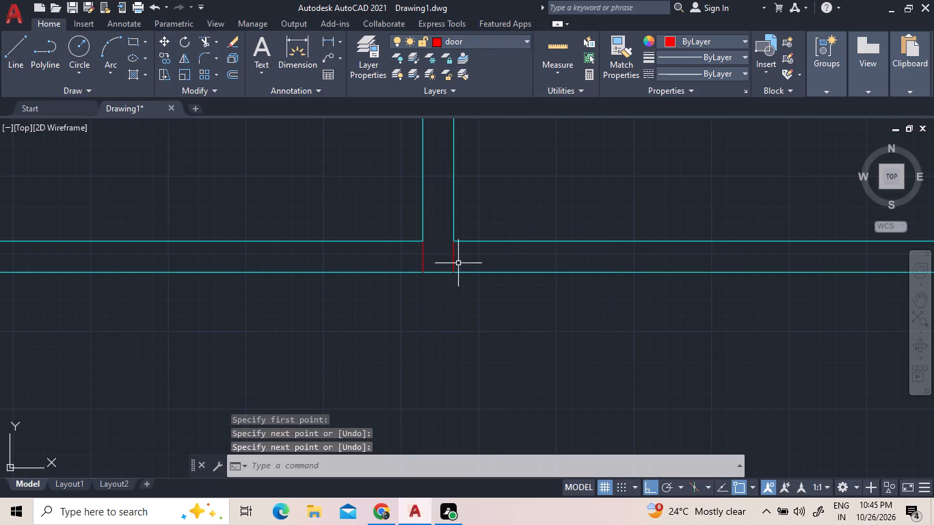
Offset the left short door line at the partition junction 1" to the left.
left_click(237, 79)
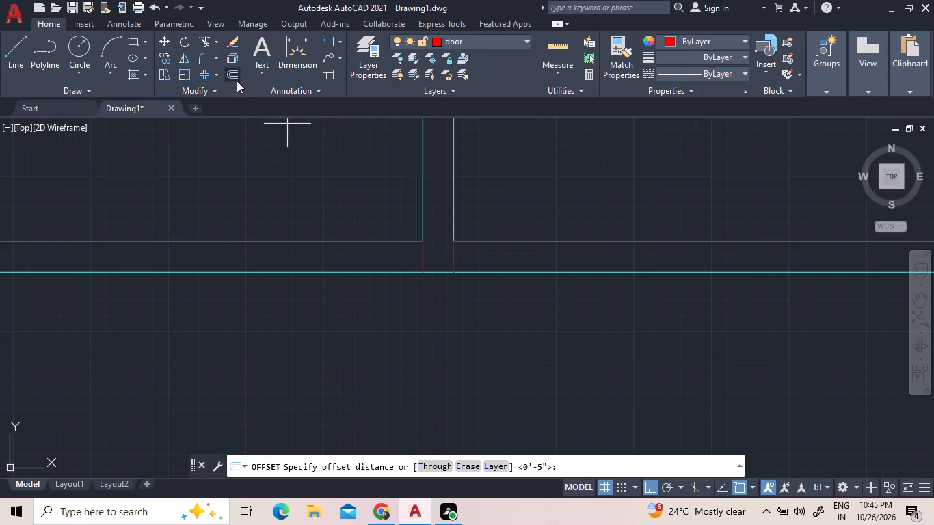
key("1")
key("shift+quotedbl")
key("Return")
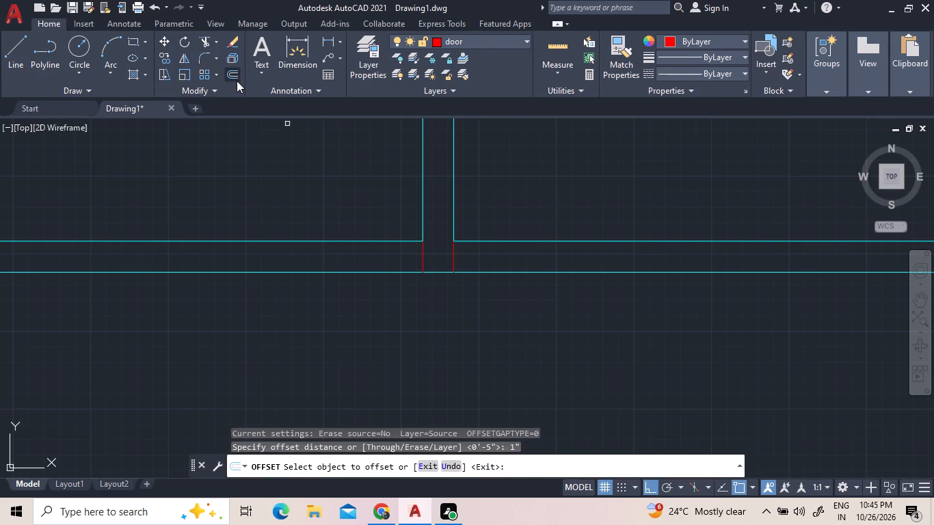
left_click(423, 254)
left_click(392, 248)
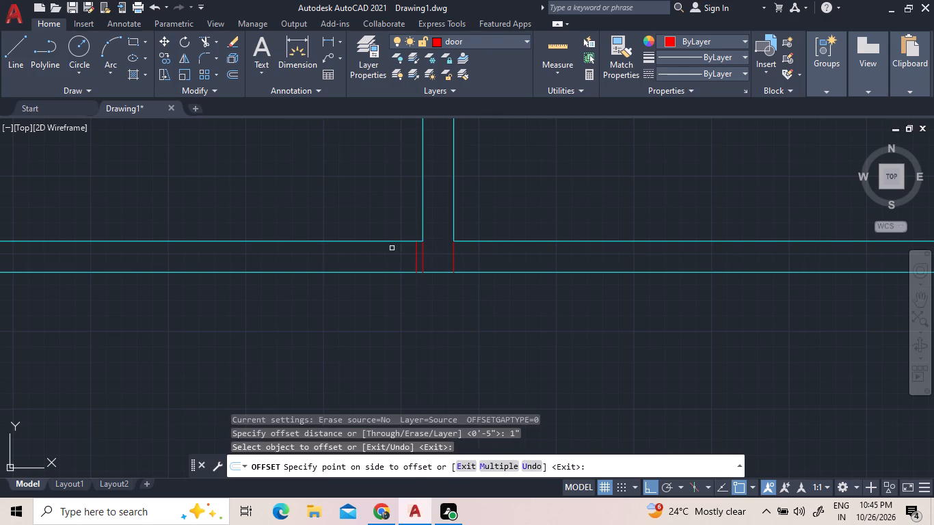
Offset the short door lines 1" outward, adding a second line left of the partition junction and two on its right.
left_click(457, 258)
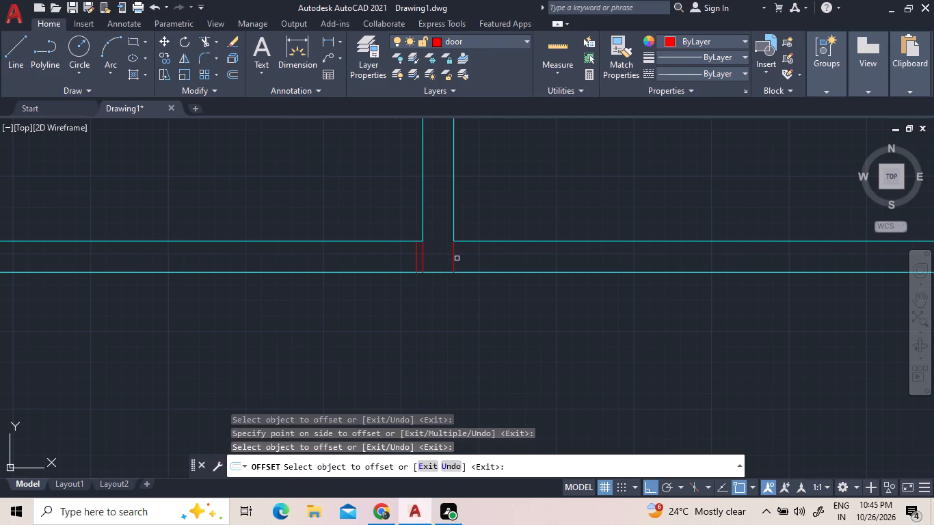
left_click(416, 256)
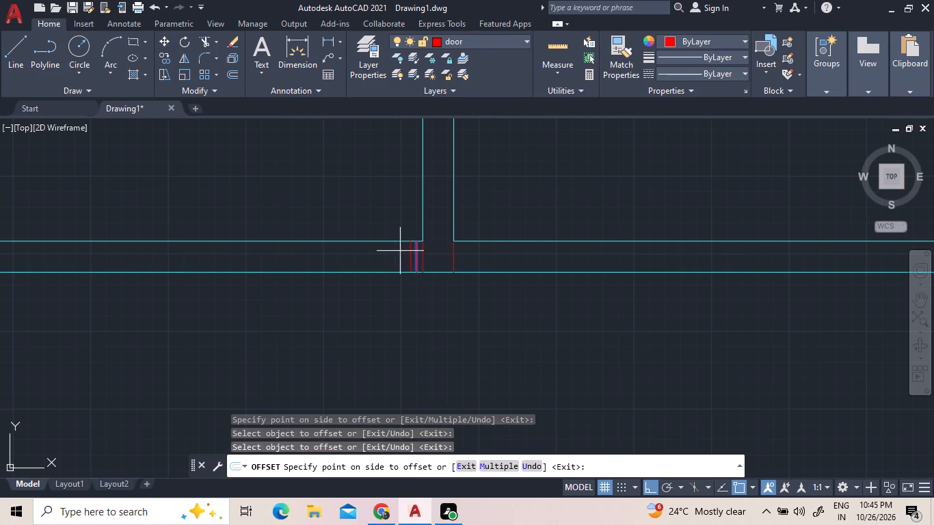
left_click(400, 251)
left_click(454, 258)
left_click(461, 258)
left_click(461, 258)
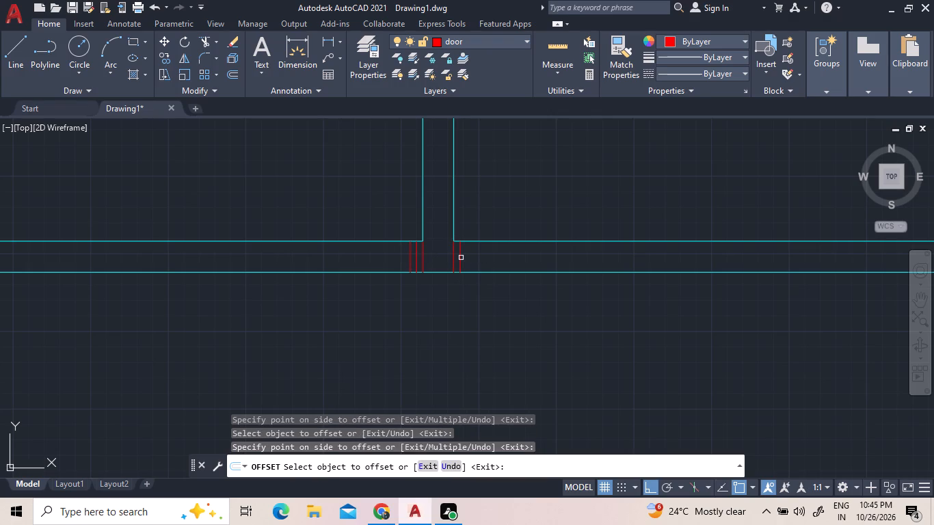
left_click(458, 256)
left_click(479, 254)
right_click(406, 306)
left_click(418, 309)
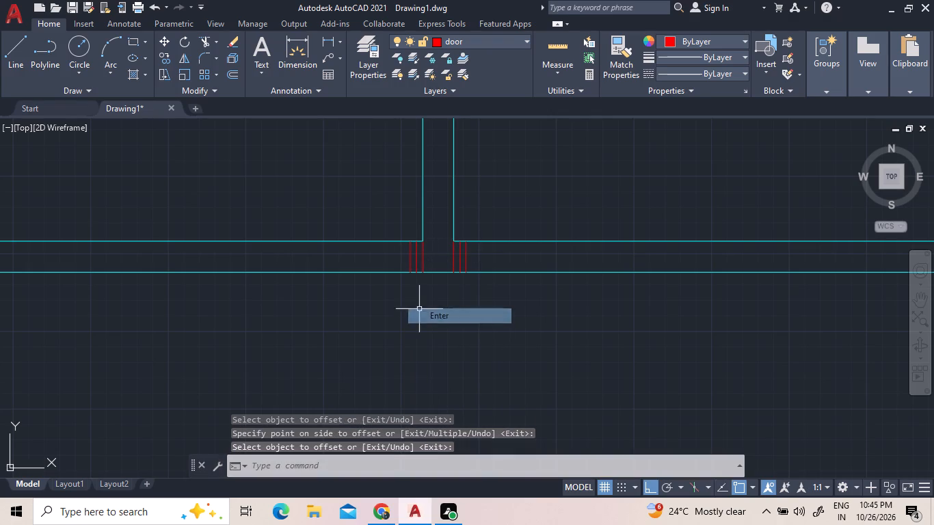
right_click(271, 193)
left_click(339, 167)
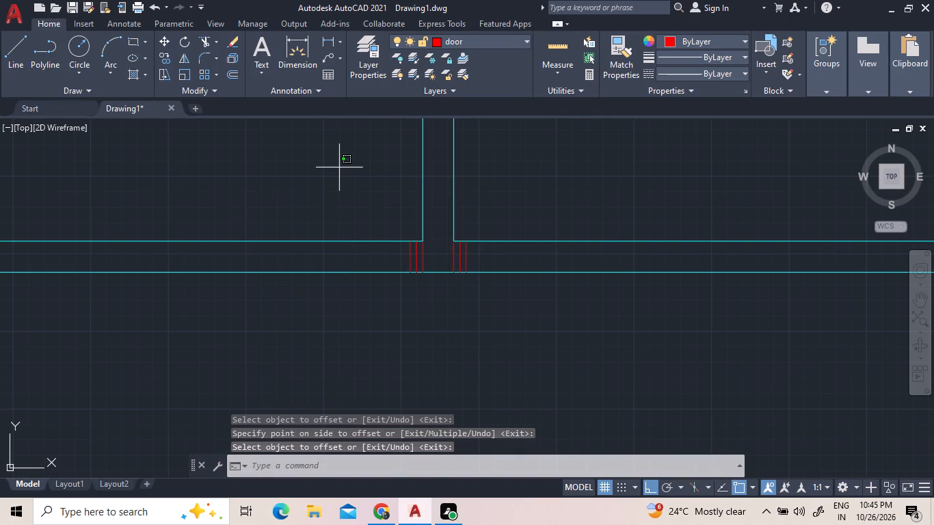
left_click(291, 165)
Insert the Door - Imperial dynamic block from the tool palettes just above the horizontal partition near the junction.
type("tp")
key("Return")
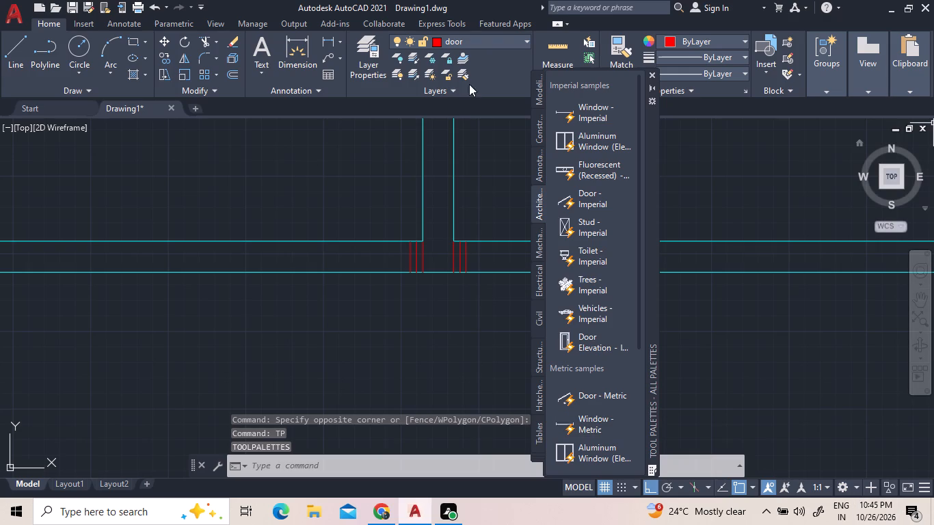
left_click_drag(591, 194, 310, 187)
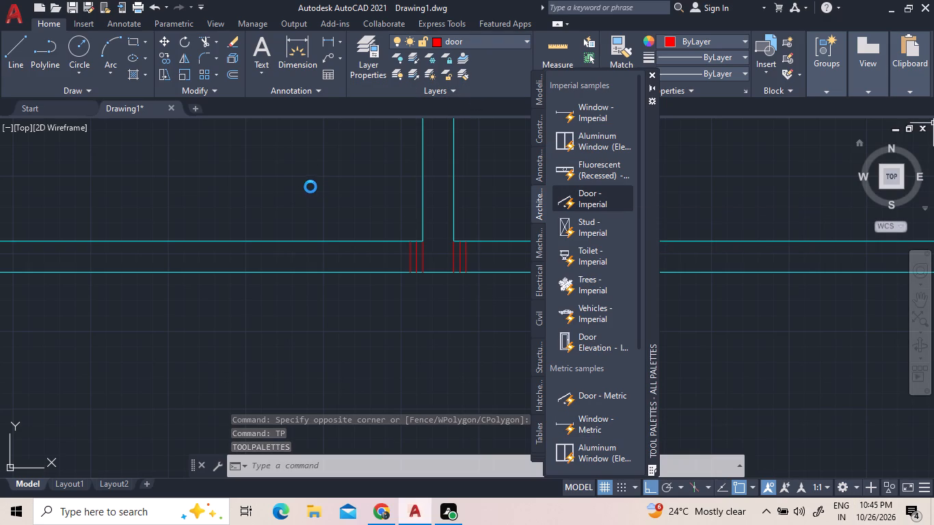
left_click_drag(310, 187, 299, 200)
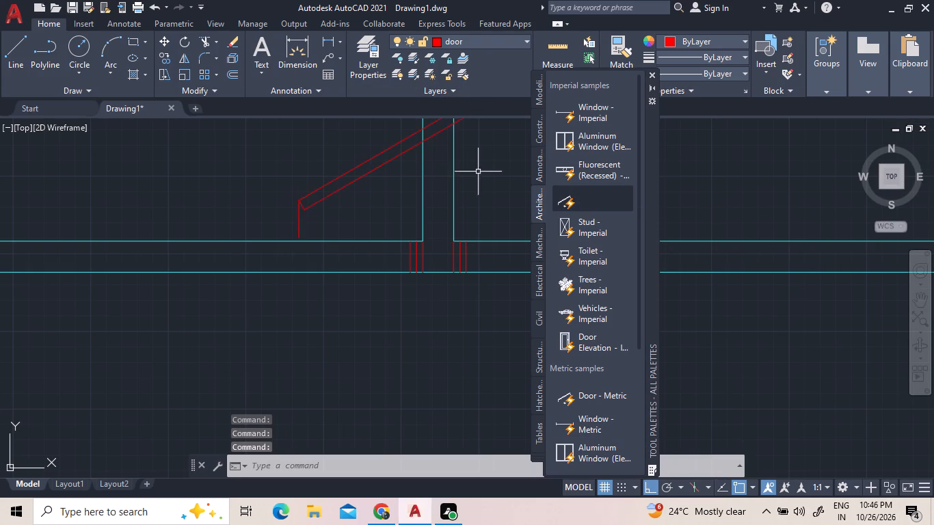
scroll(695, 273, "down", 2)
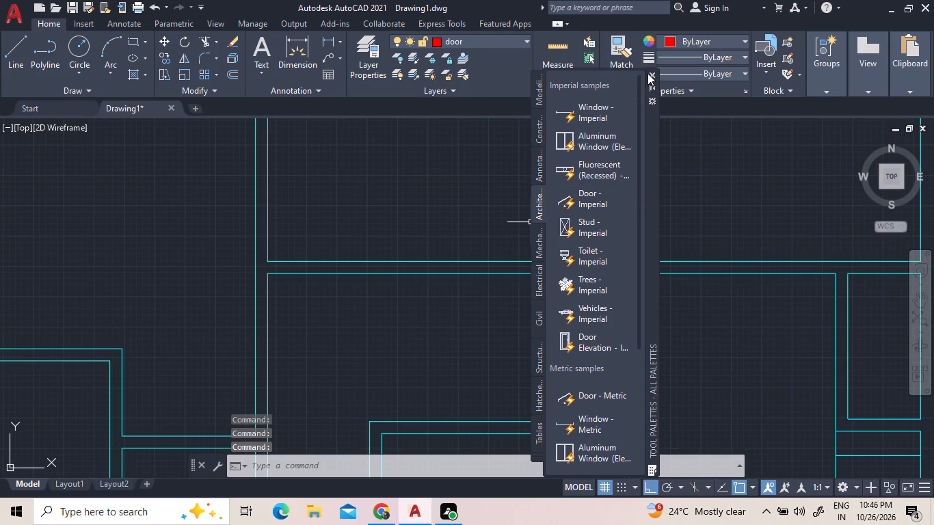
left_click(650, 73)
Set the inserted door block to Open 90º and flip it horizontally so its hinge is on the right.
left_click(591, 221)
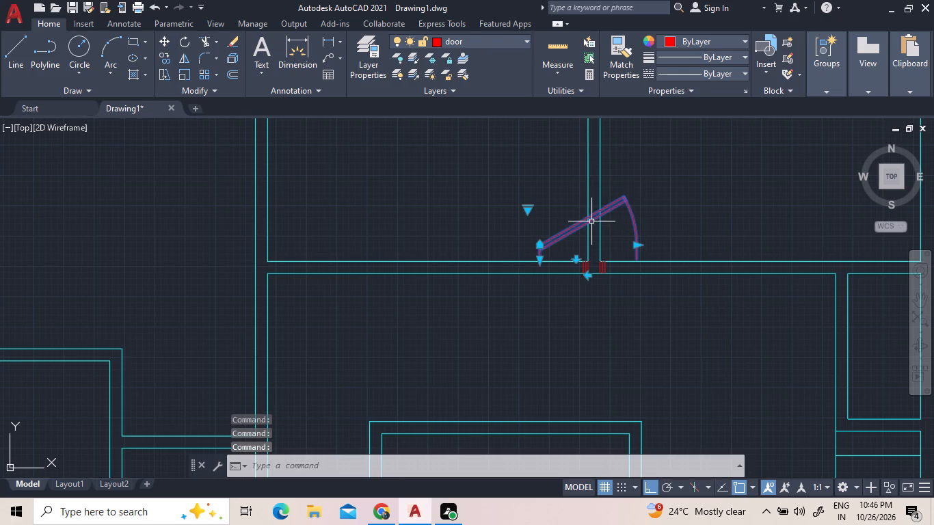
left_click(528, 211)
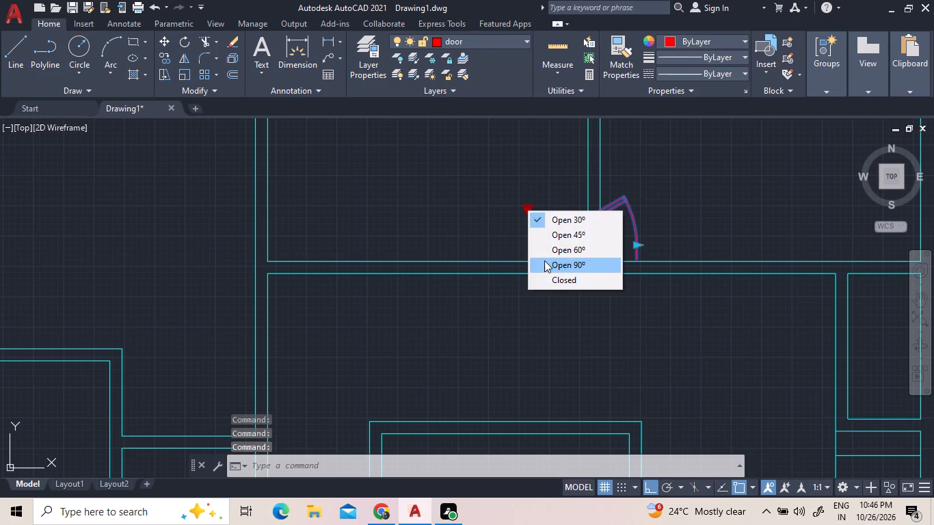
left_click(544, 262)
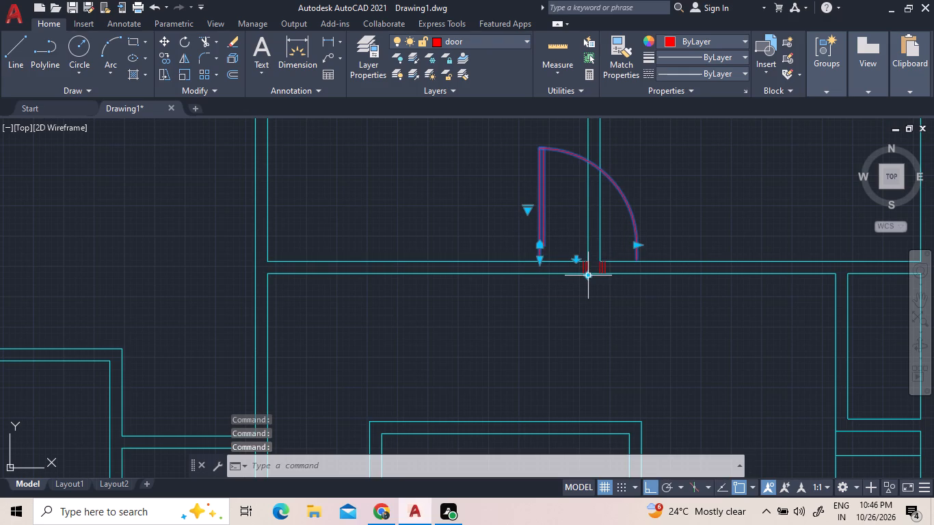
left_click(589, 276)
Move the door by its hinge-side jamb end to the upper end of the outermost left short line.
right_click(618, 215)
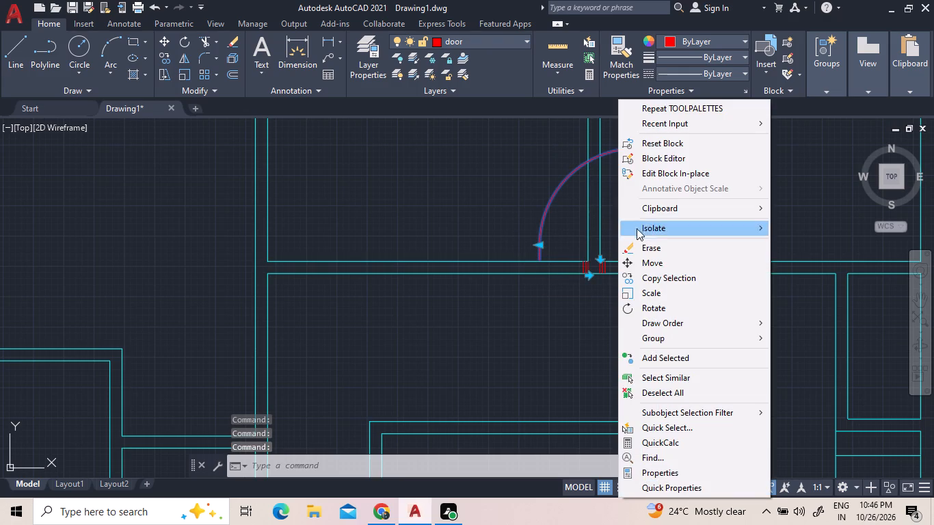
left_click(648, 262)
scroll(649, 262, "up", 2)
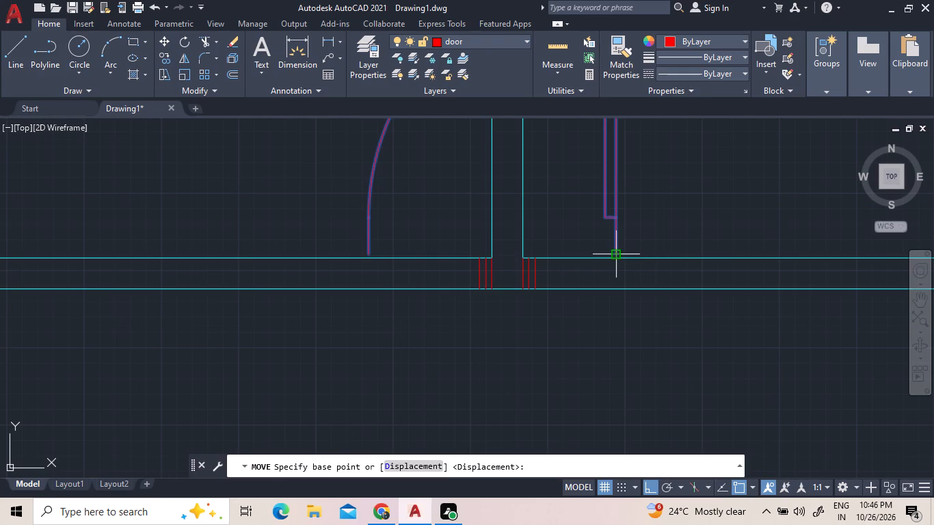
left_click(613, 255)
scroll(453, 262, "up", 3)
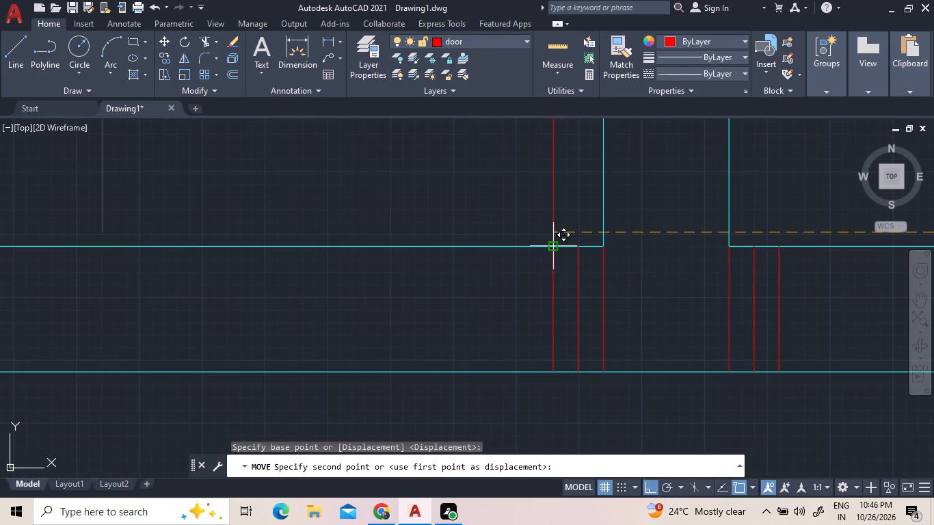
left_click(554, 250)
Move the door down onto the lower end of that short line, at the horizontal partition's lower face.
left_click(572, 209)
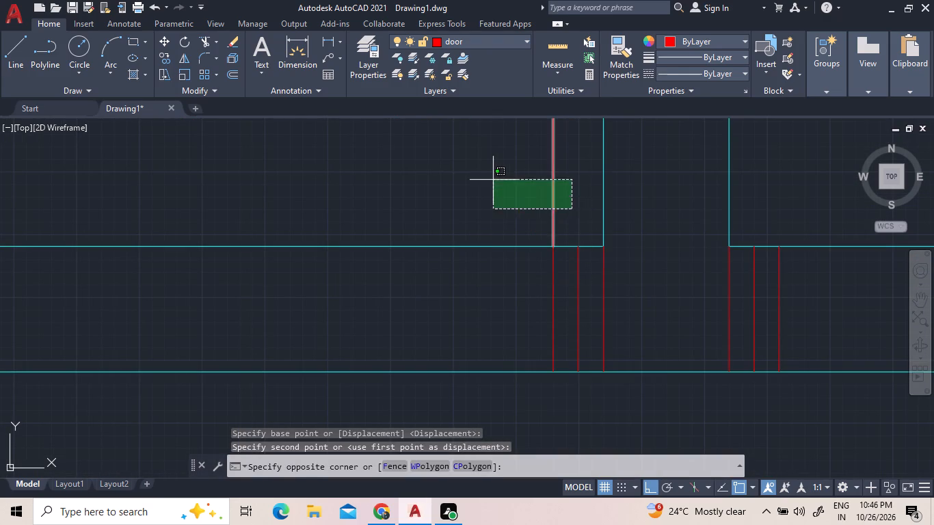
left_click(493, 180)
right_click(513, 187)
left_click(559, 265)
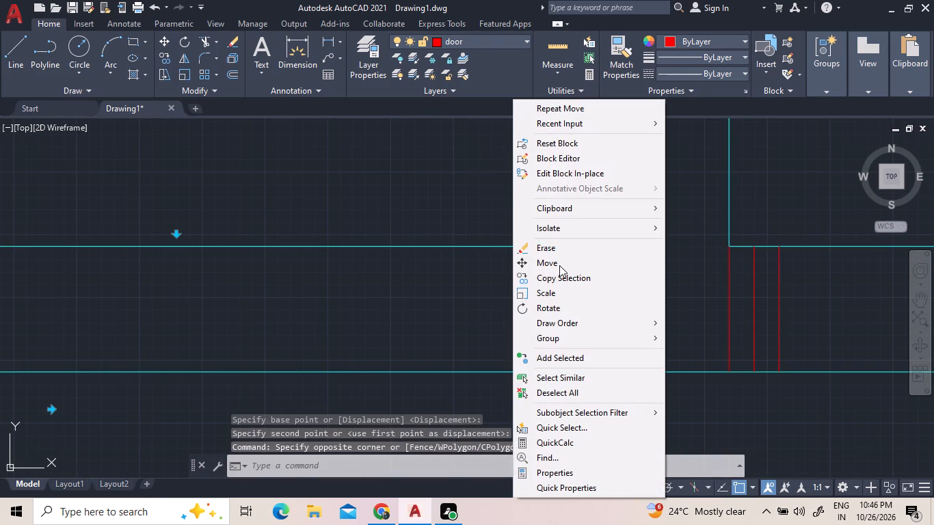
left_click(551, 247)
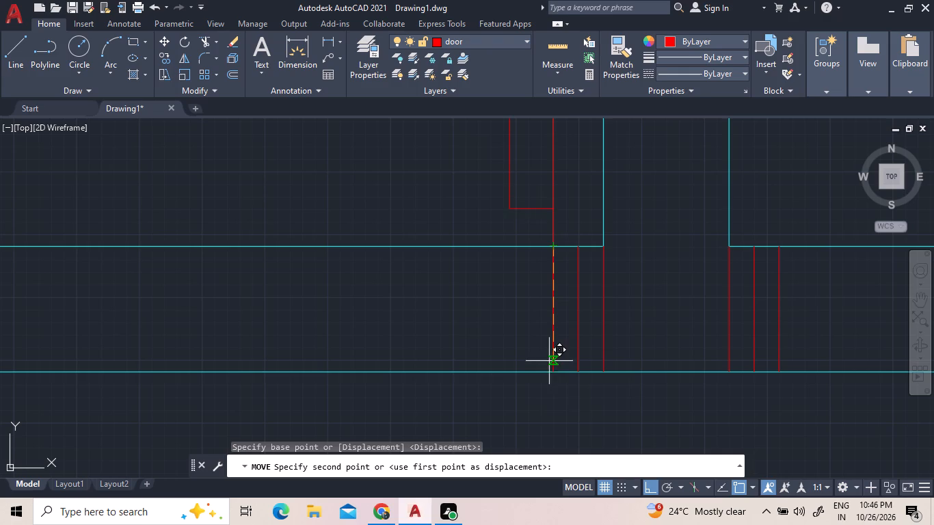
left_click(555, 373)
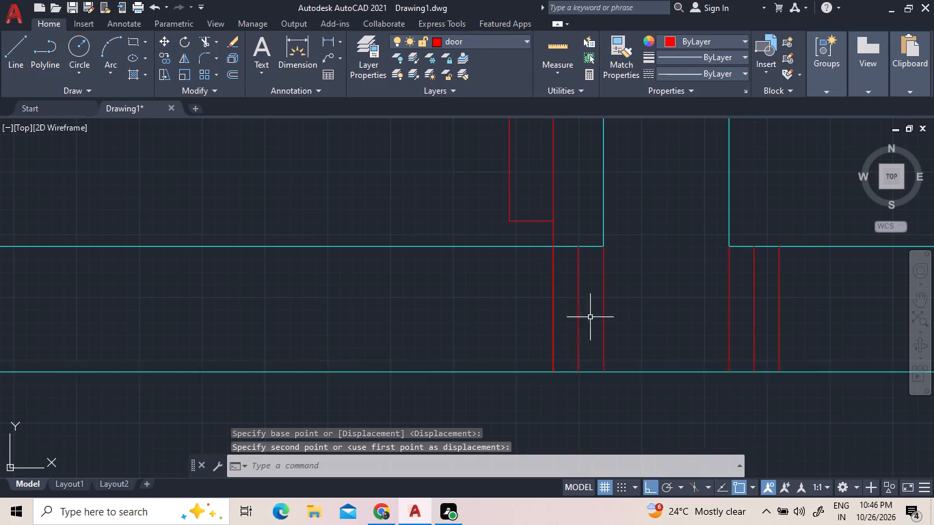
Mirror the door about the vertical partition's left face, keeping the original.
scroll(590, 317, "down", 3)
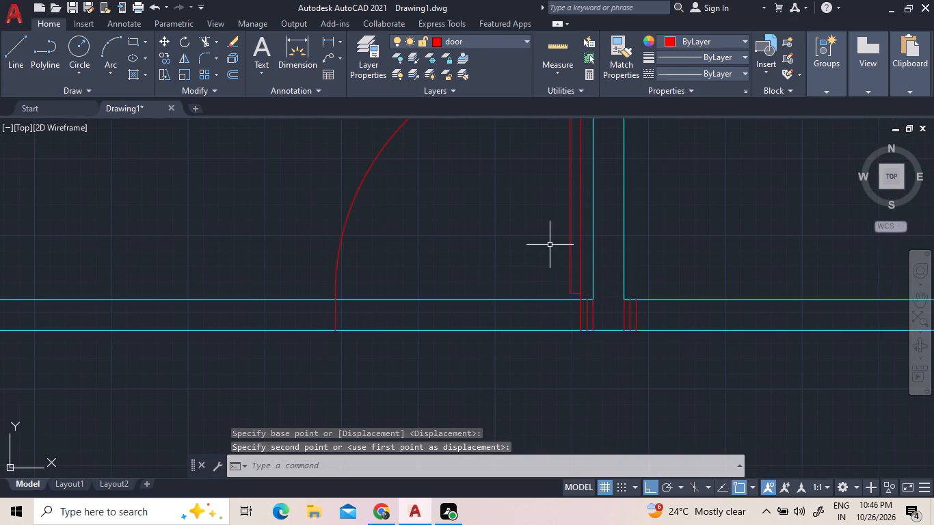
left_click(571, 254)
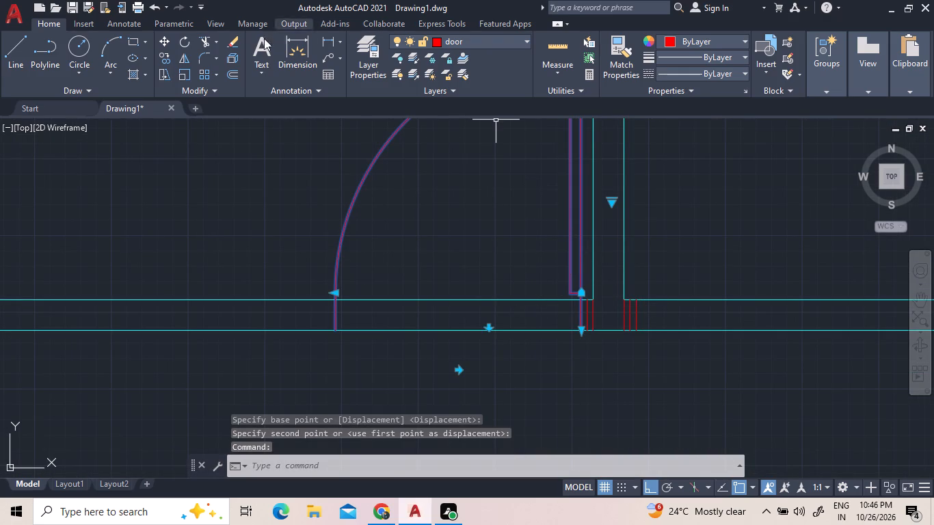
left_click(181, 57)
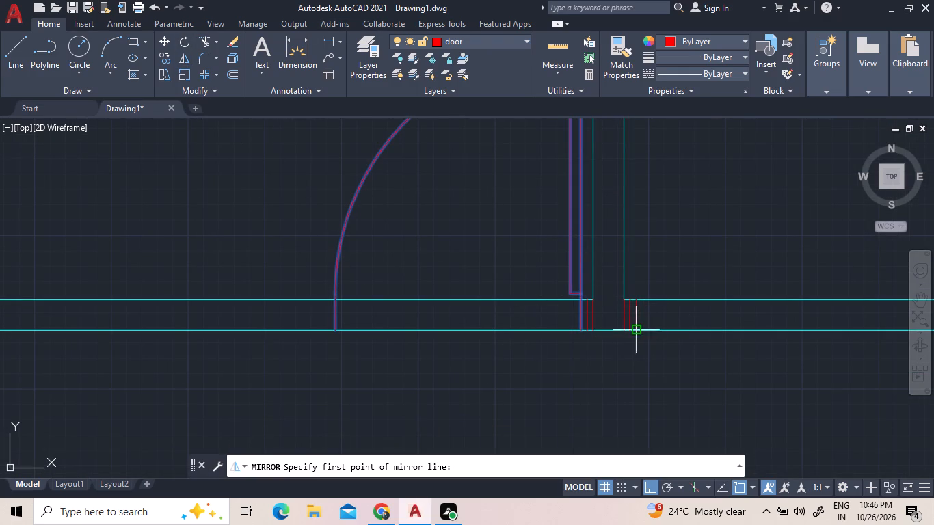
left_click(595, 333)
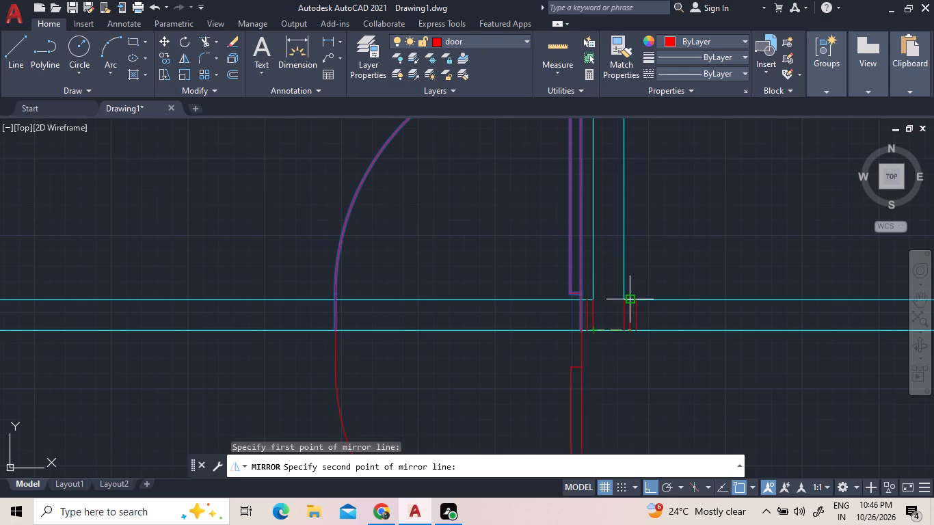
scroll(606, 296, "up", 3)
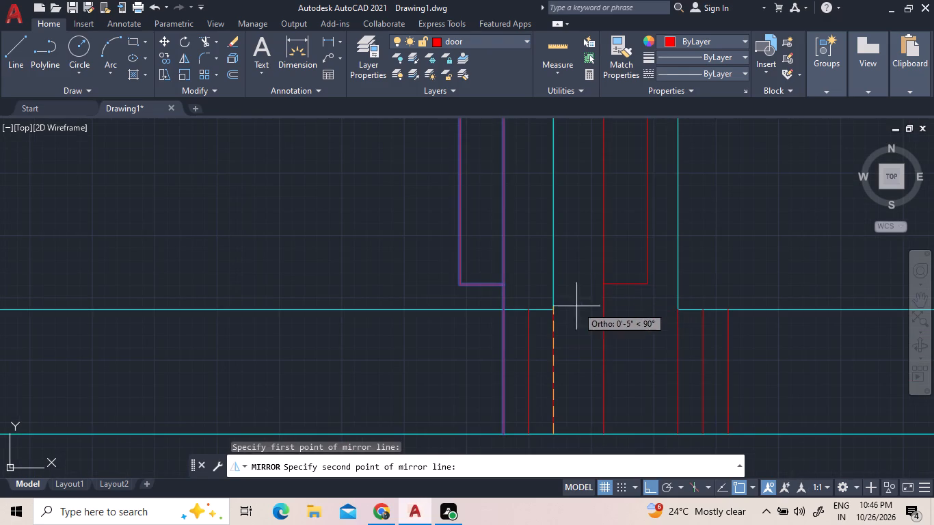
left_click(553, 313)
left_click(642, 290)
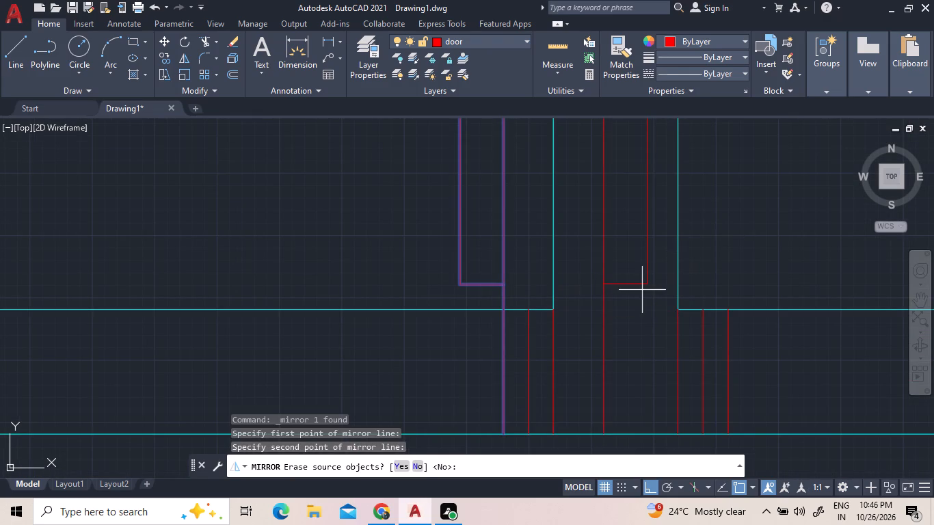
left_click(422, 470)
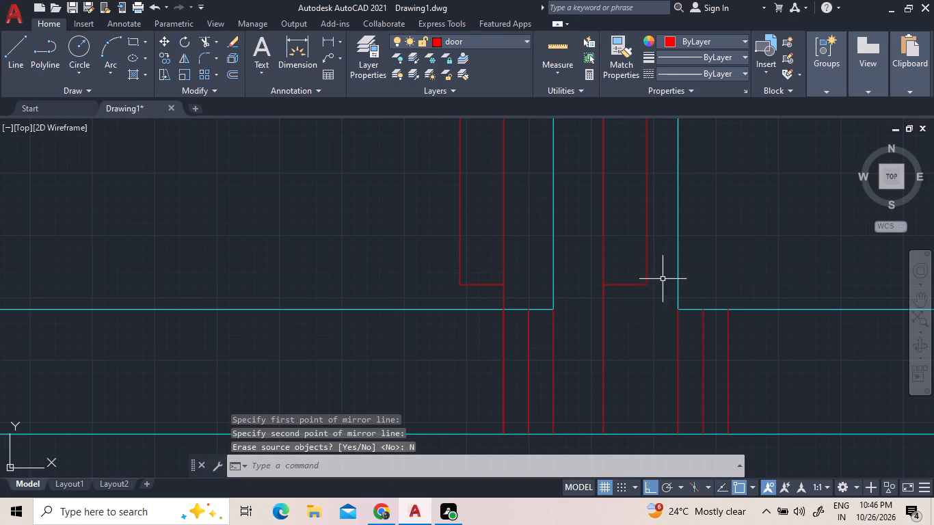
Move the mirrored door by its lower hinge-side end to the lower end of the outermost right short line.
left_click(620, 290)
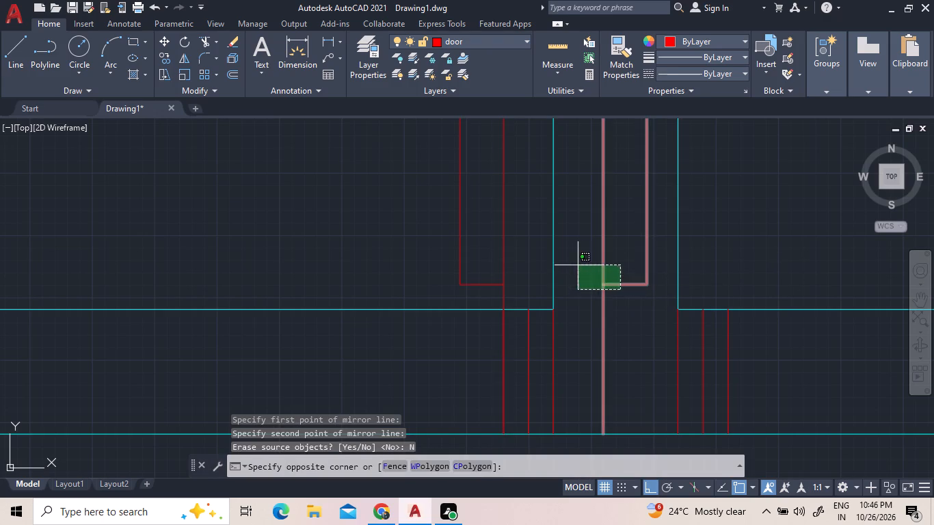
left_click(585, 265)
right_click(587, 275)
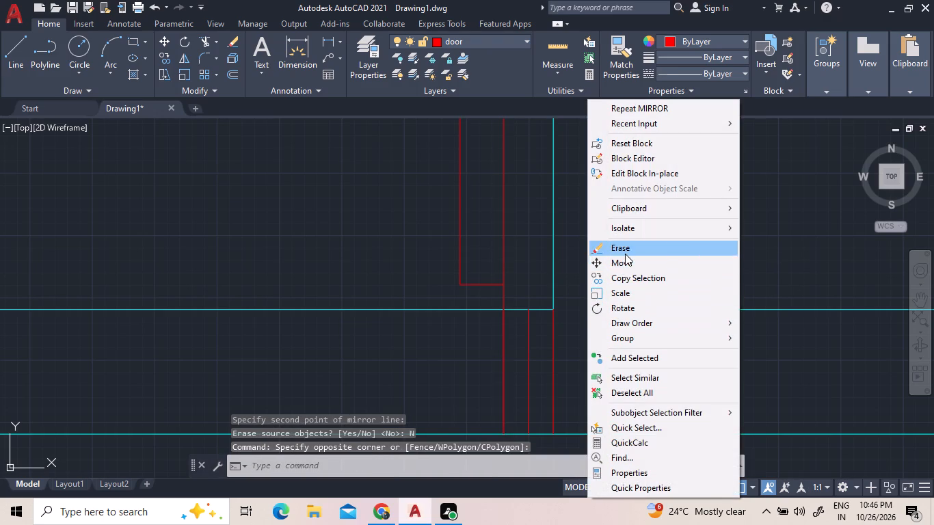
left_click(627, 267)
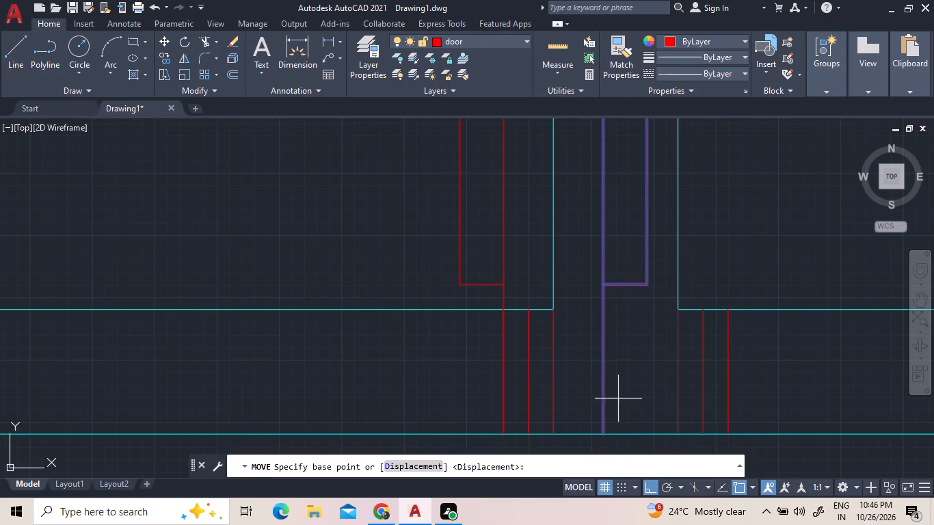
left_click(601, 431)
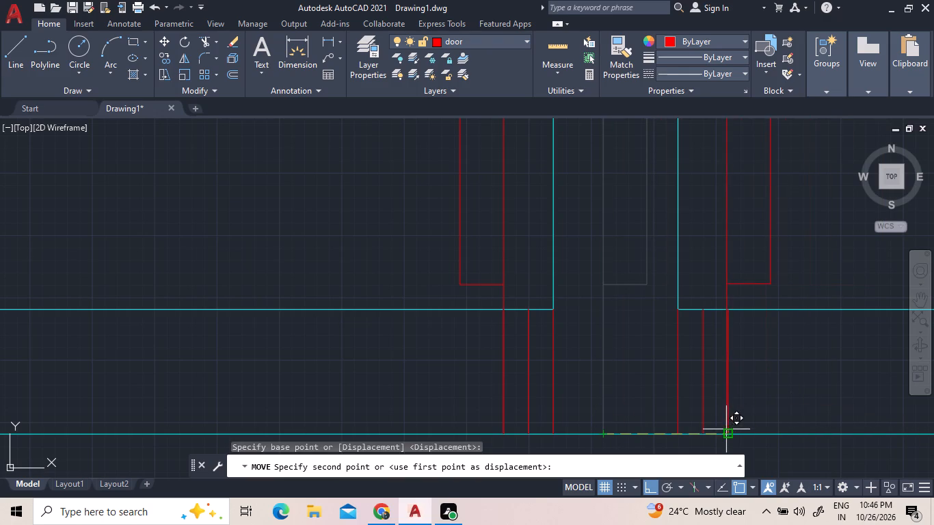
left_click(730, 430)
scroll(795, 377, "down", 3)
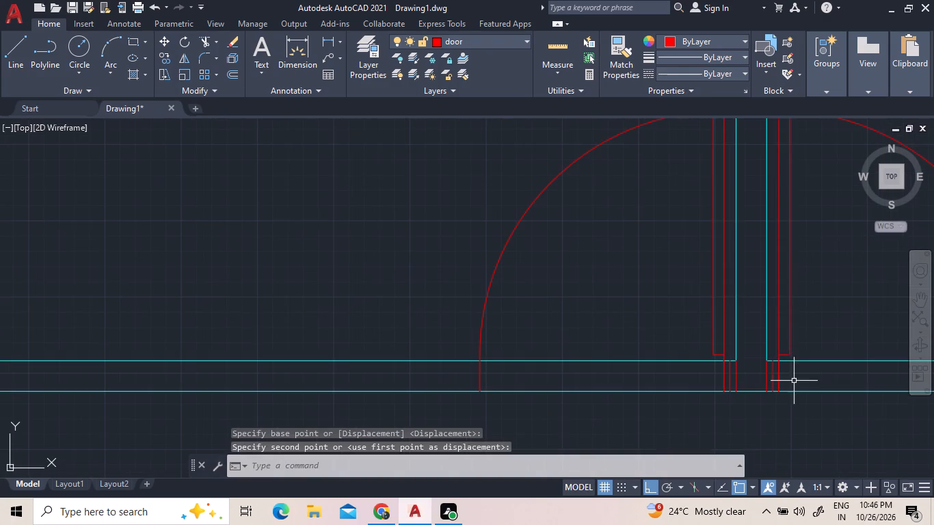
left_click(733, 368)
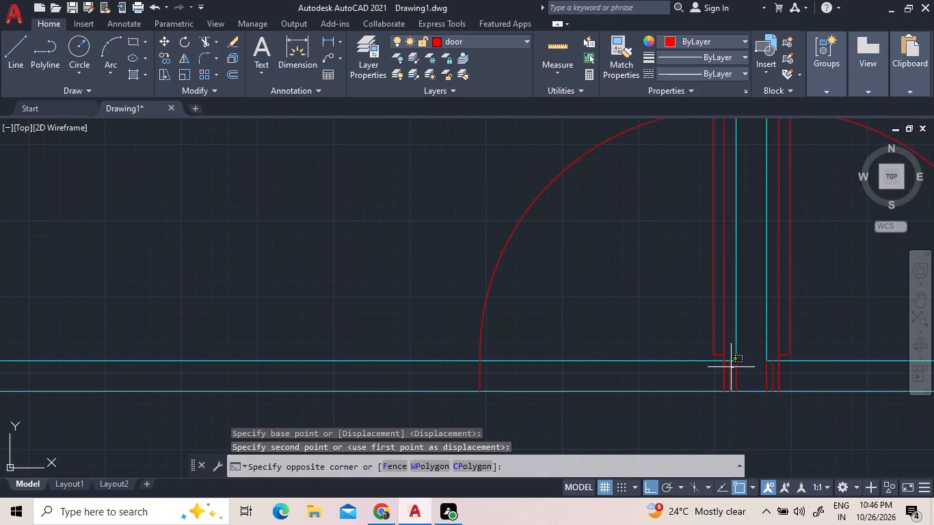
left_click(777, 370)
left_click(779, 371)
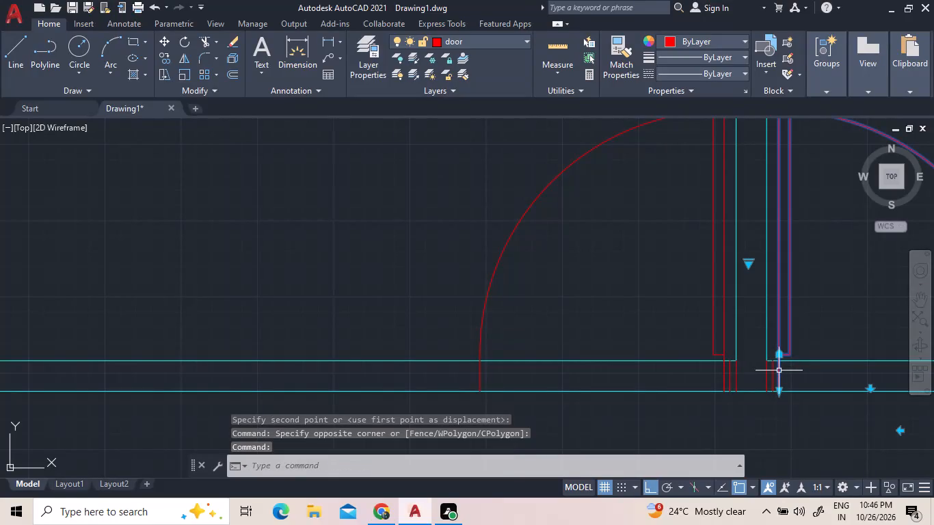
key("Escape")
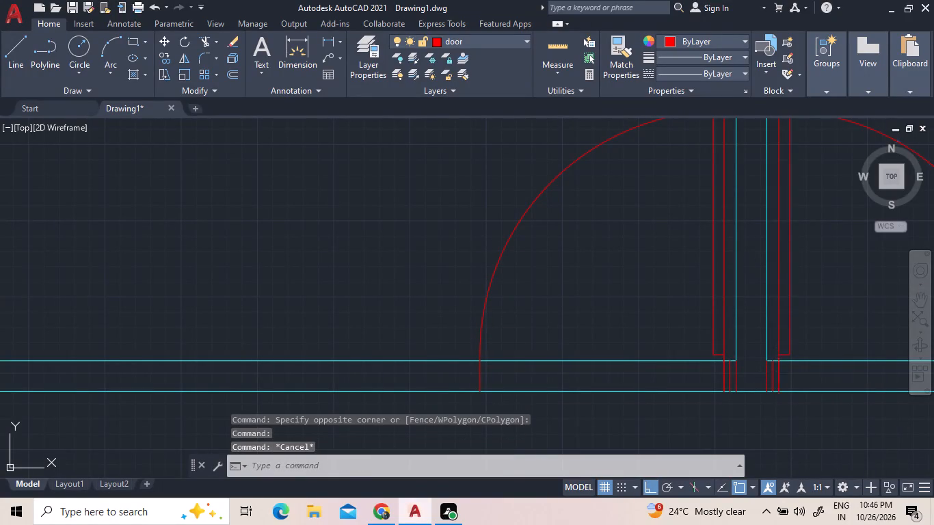
Delete the four short red helper lines on both sides of the vertical partition, between the horizontal partition's faces.
left_click(779, 373)
key("Escape")
left_click_drag(774, 379, 761, 378)
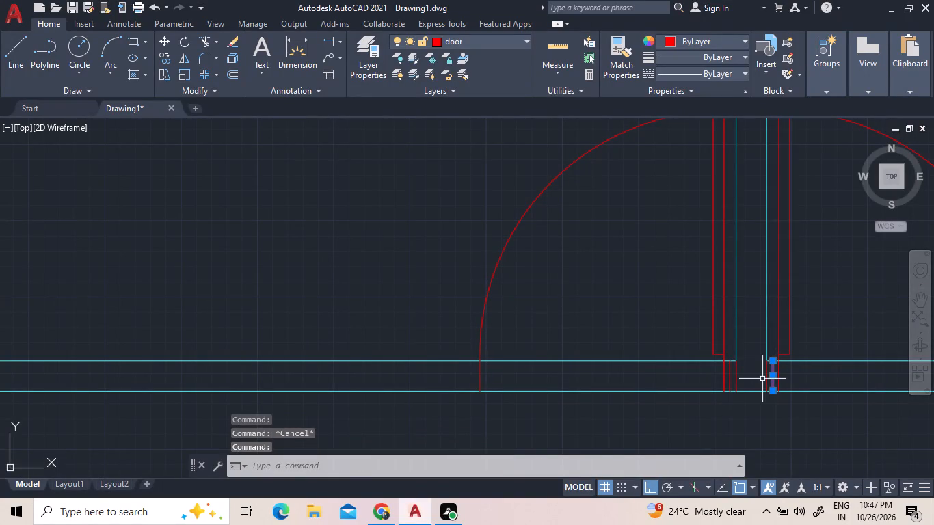
left_click(768, 376)
left_click(746, 375)
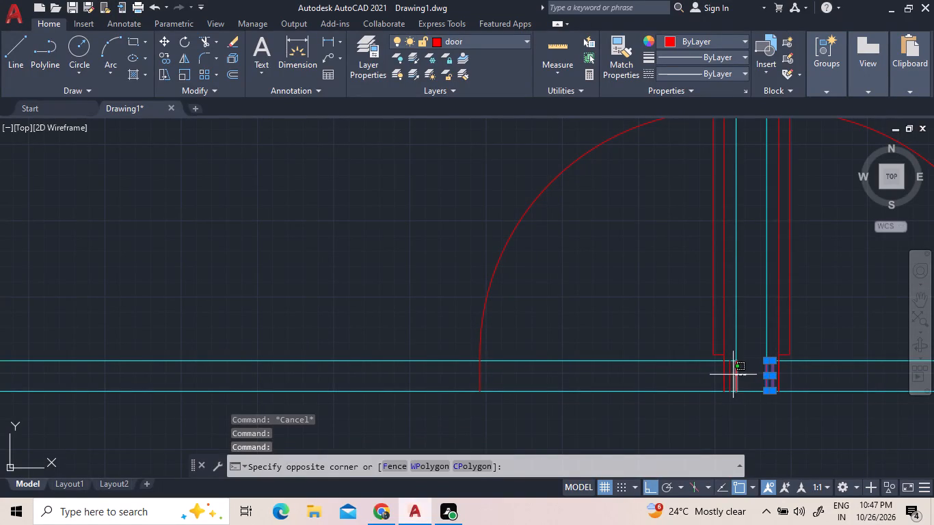
left_click(728, 373)
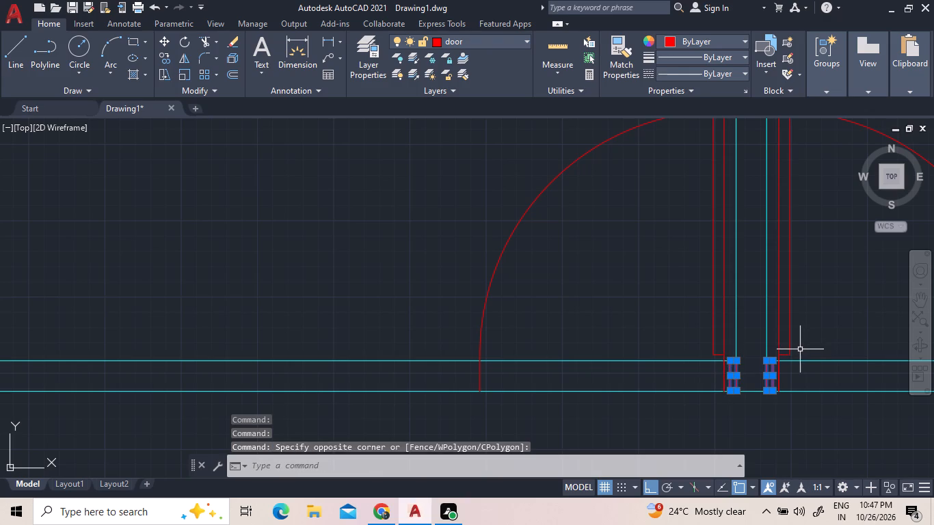
key("Delete")
Trim both faces of the horizontal partition between the jambs of the two mirrored doors to open the doorways.
scroll(795, 347, "down", 2)
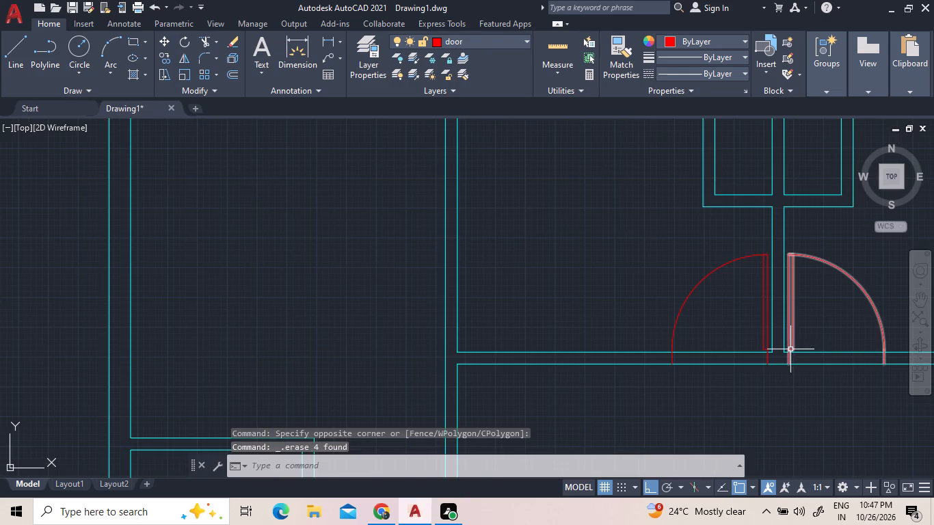
left_click(205, 44)
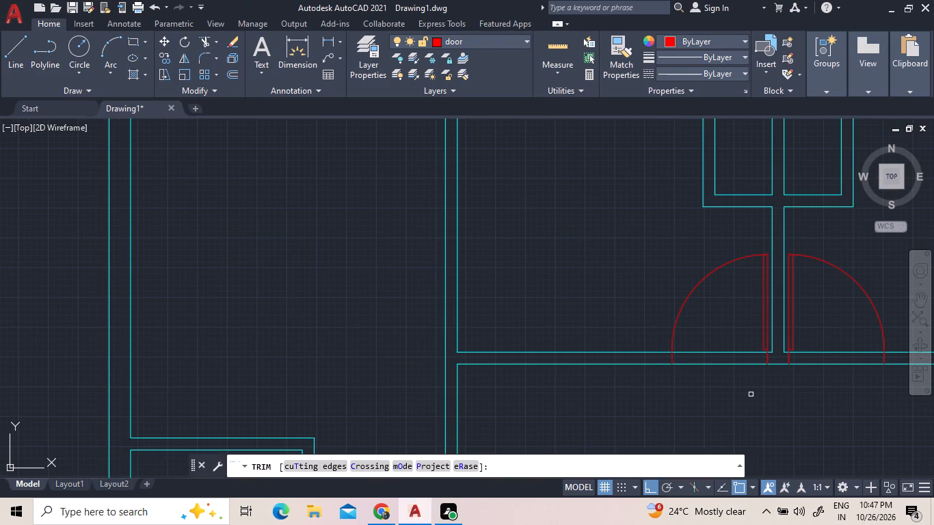
left_click(750, 396)
left_click(736, 337)
left_click(877, 401)
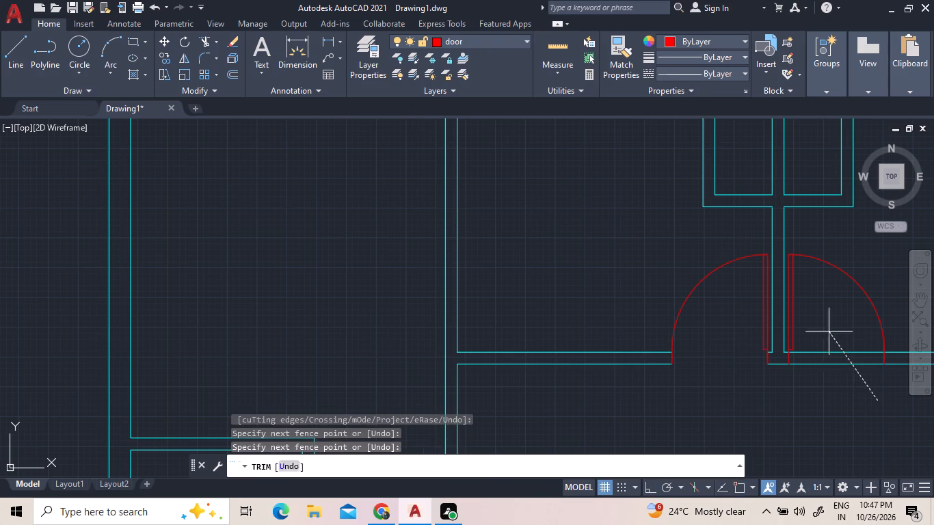
left_click(823, 312)
Draw a short line across the left vertical partition, from its corner with the small room's upper wall face to its opposite face.
scroll(319, 204, "down", 1)
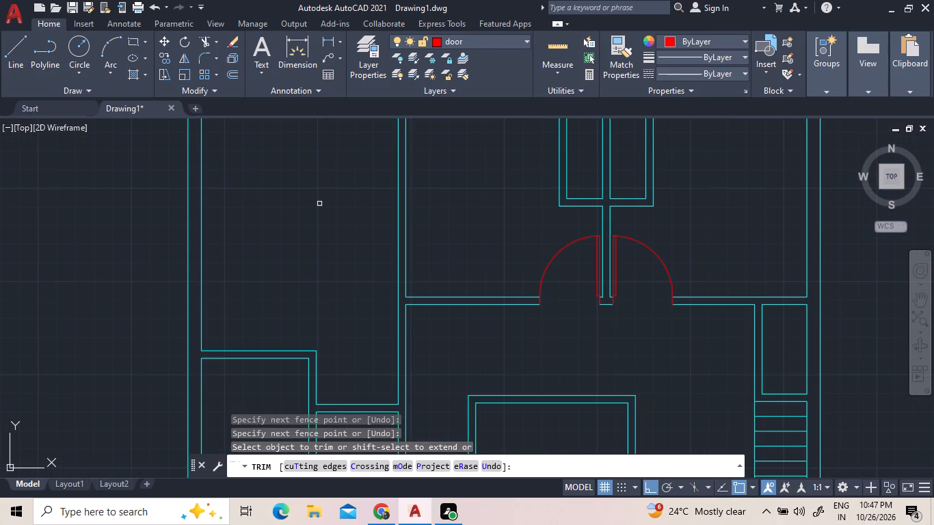
scroll(330, 211, "down", 1)
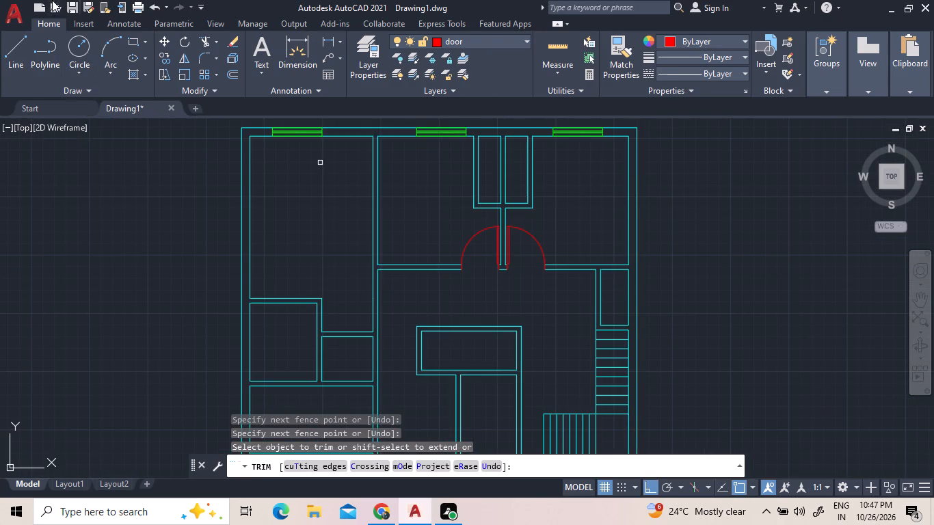
left_click(23, 49)
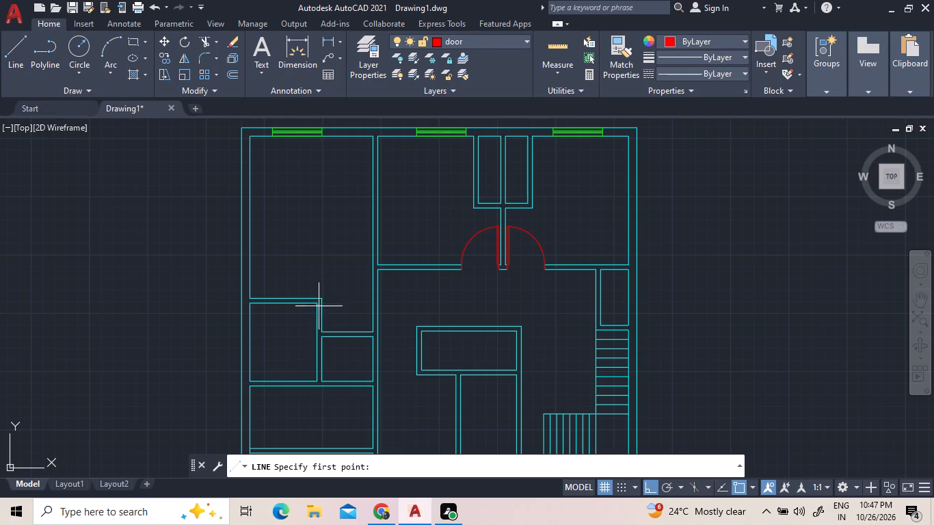
scroll(381, 334, "up", 3)
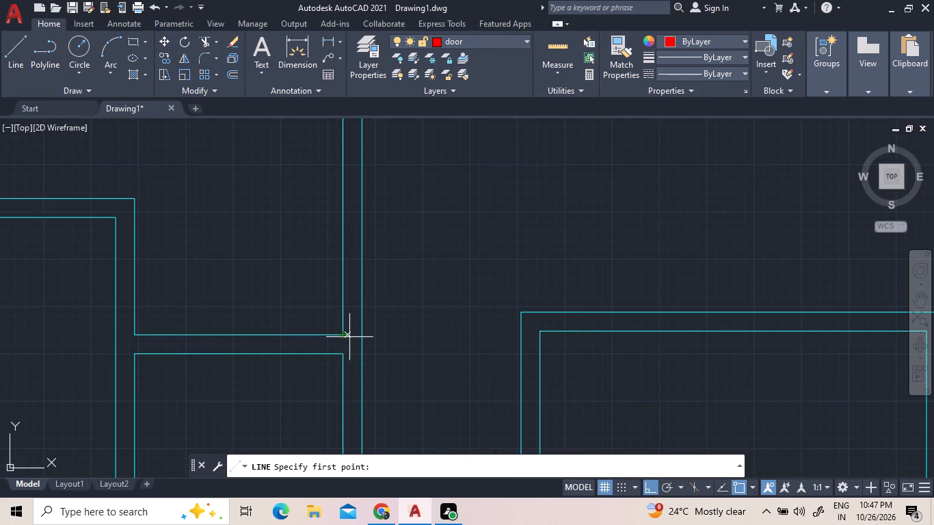
left_click(341, 332)
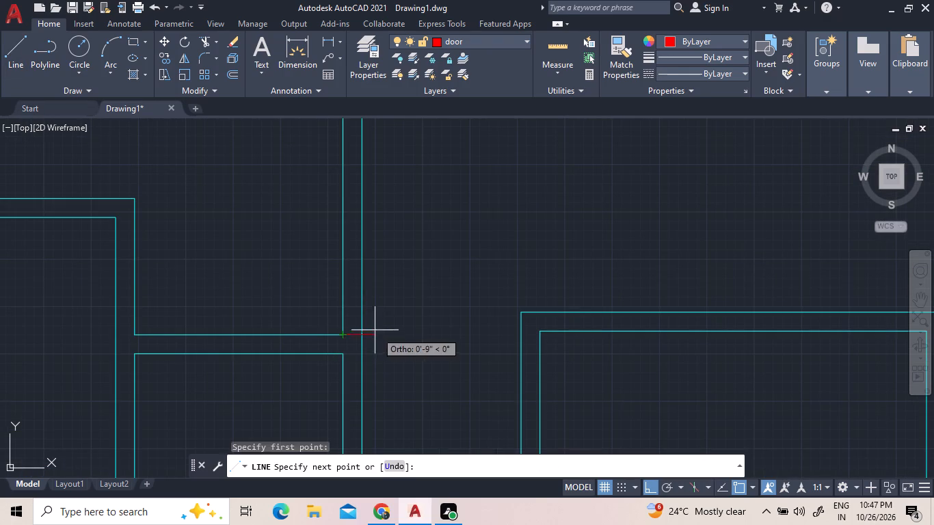
scroll(367, 321, "up", 4)
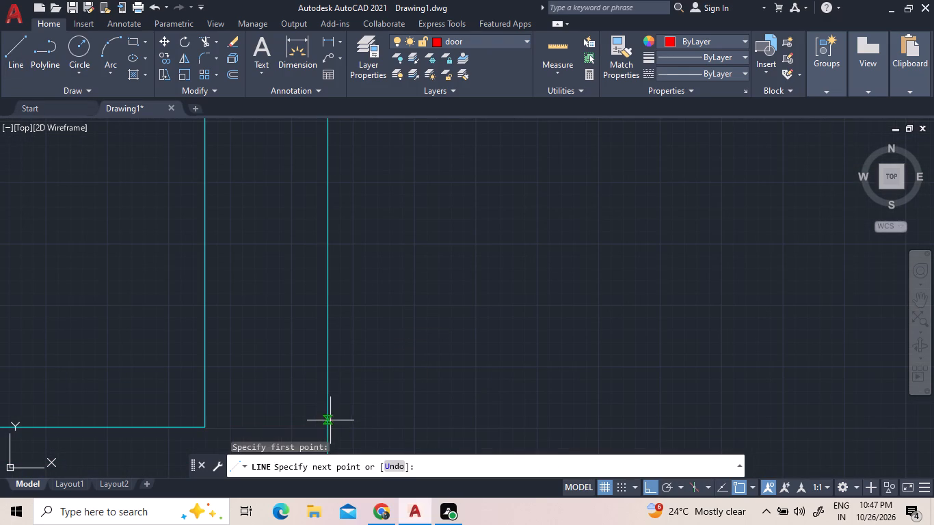
left_click(330, 428)
right_click(272, 289)
left_click(295, 299)
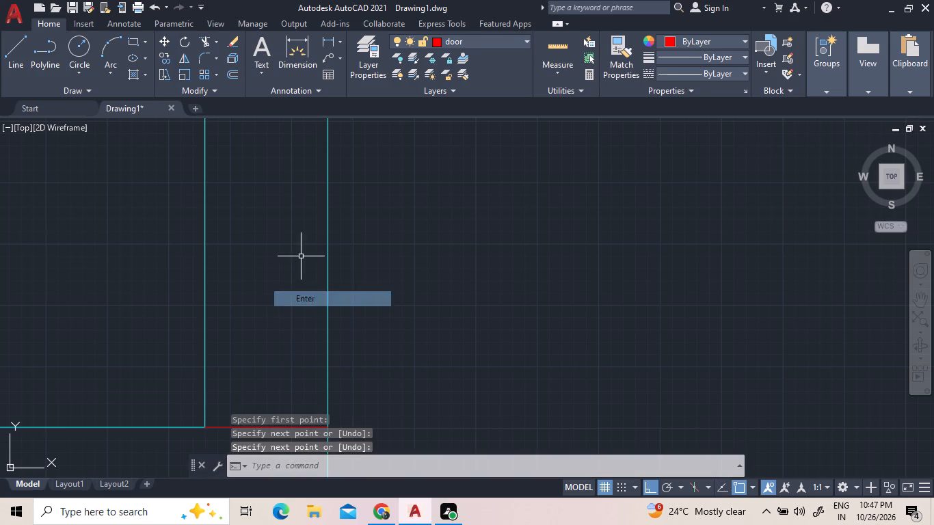
Offset the short line across the vertical partition 2" upward.
left_click(232, 70)
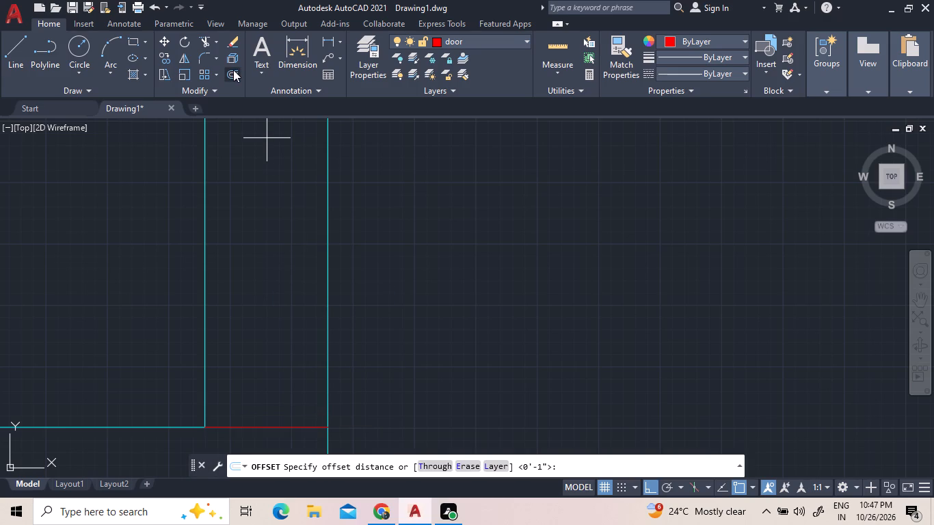
type("2\"")
key("Return")
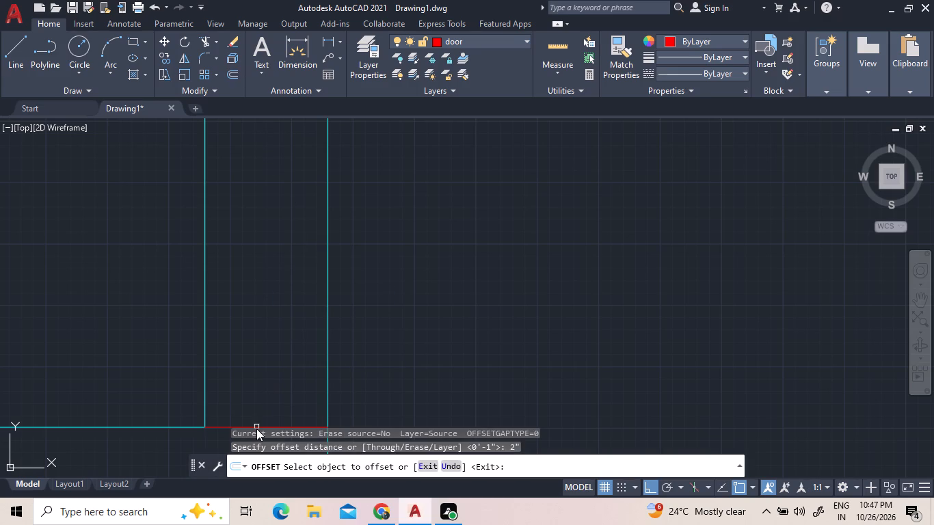
left_click(256, 429)
scroll(299, 344, "down", 2)
left_click(295, 377)
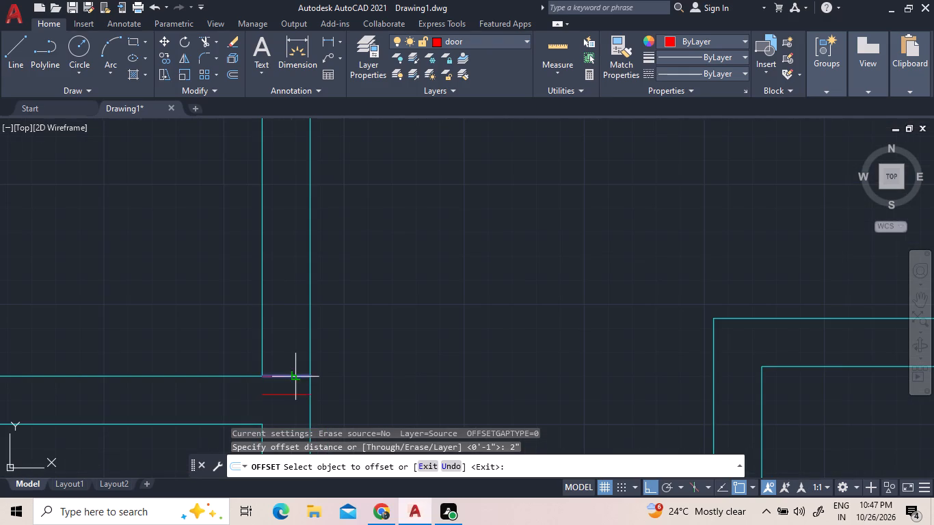
left_click(296, 336)
right_click(410, 283)
left_click(418, 292)
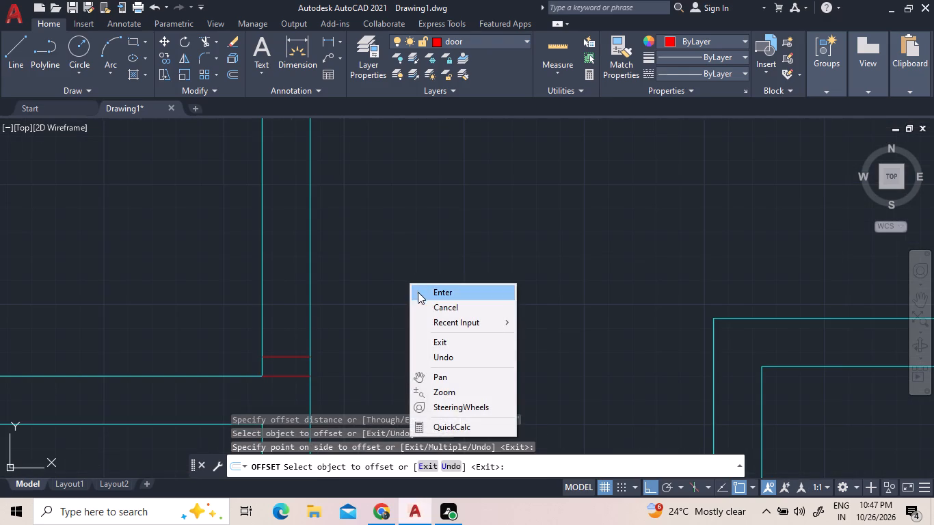
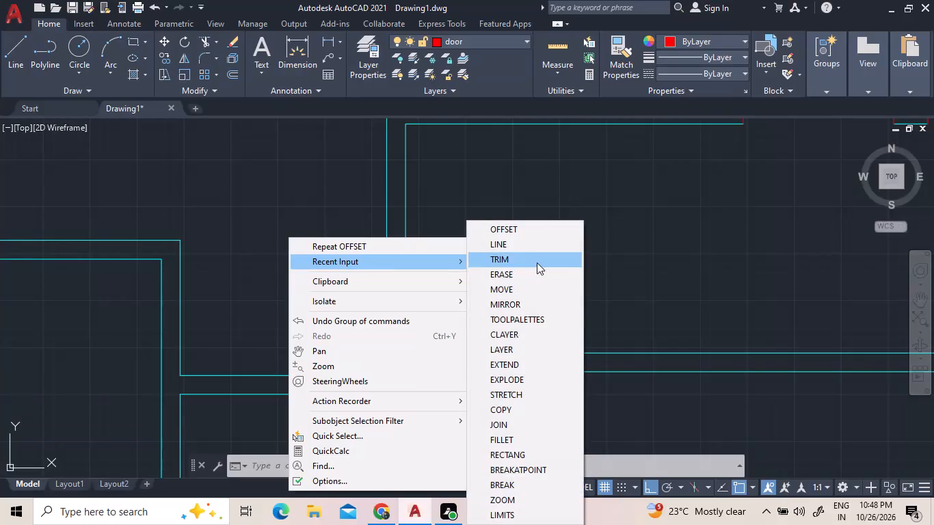
Insert a Door - Imperial block from the tool palettes into the empty space of the left-hand room, then close the palettes.
left_click(540, 325)
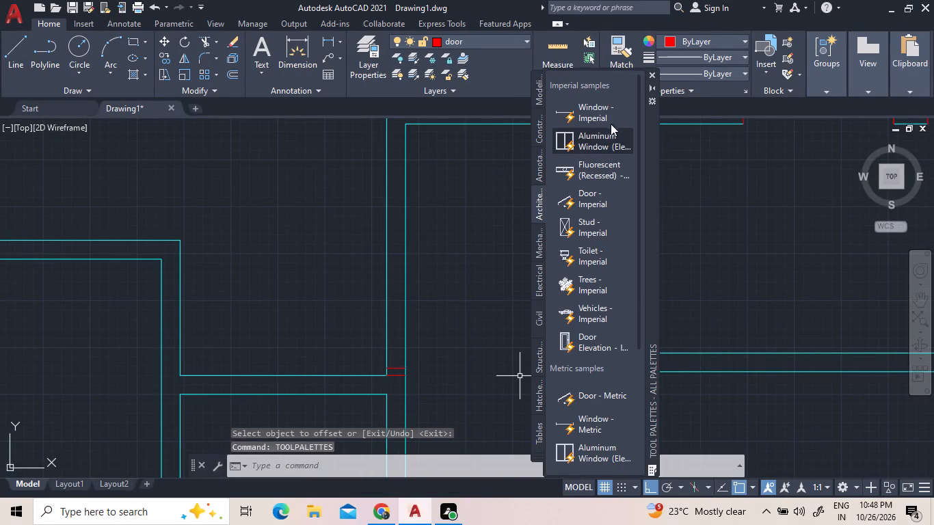
left_click(593, 199)
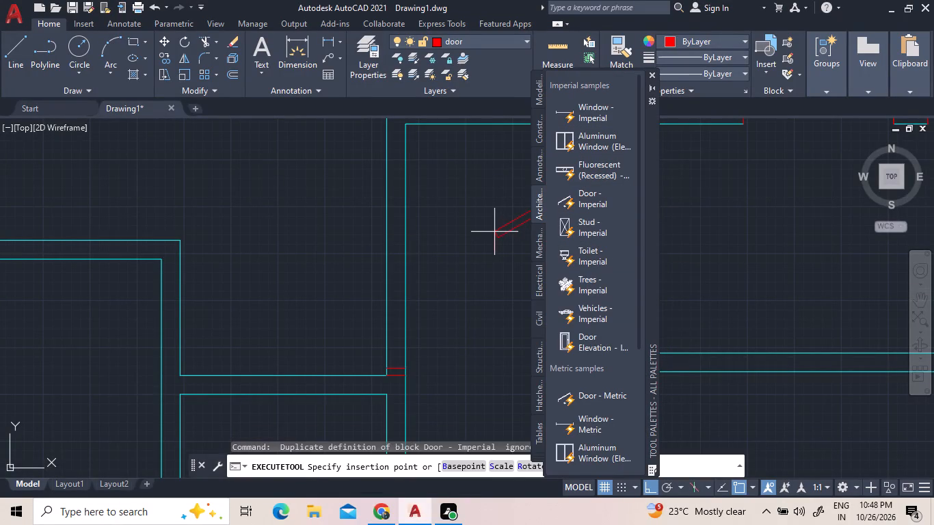
left_click(194, 199)
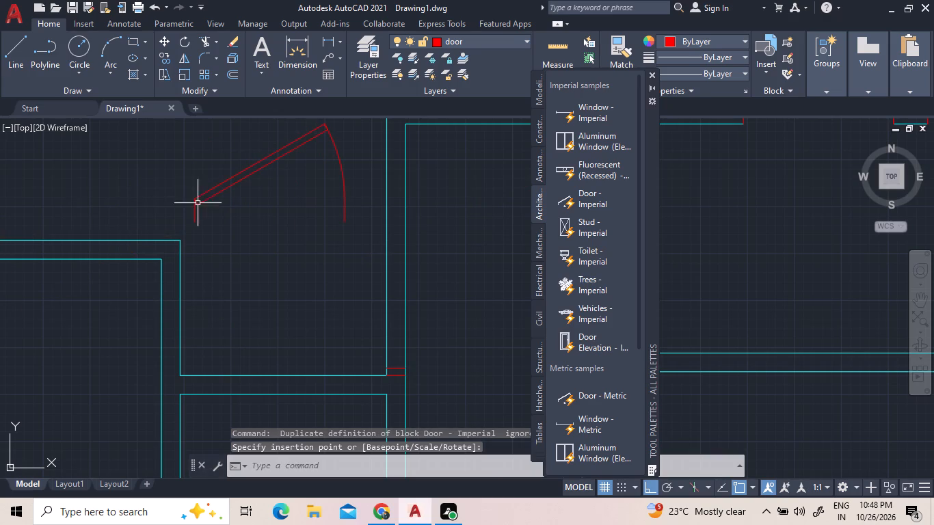
left_click(654, 75)
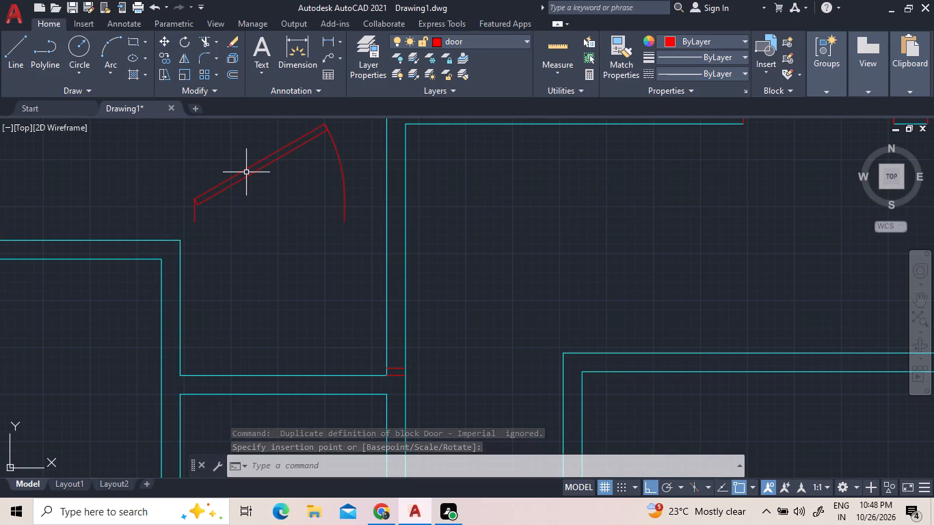
Change the newly inserted door's opening angle so its leaf stands perpendicular to the opening.
left_click(245, 172)
left_click(177, 145)
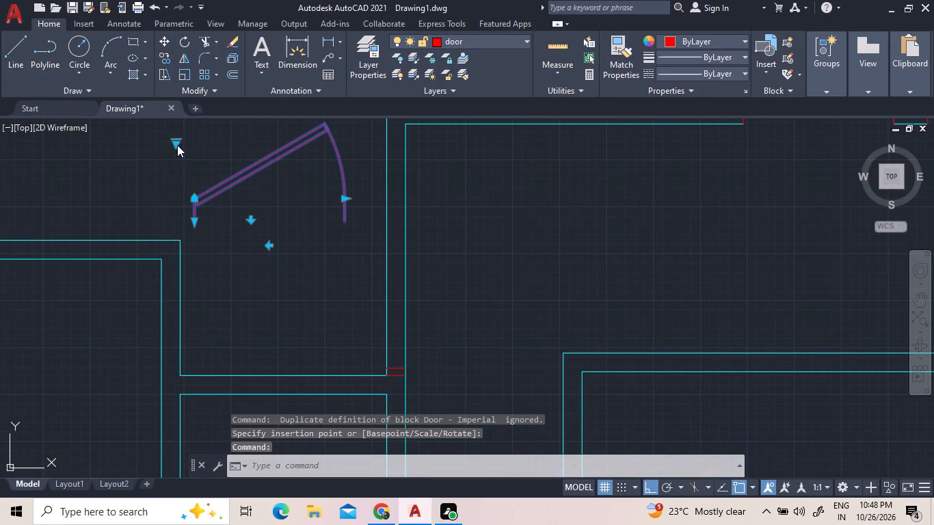
left_click(201, 202)
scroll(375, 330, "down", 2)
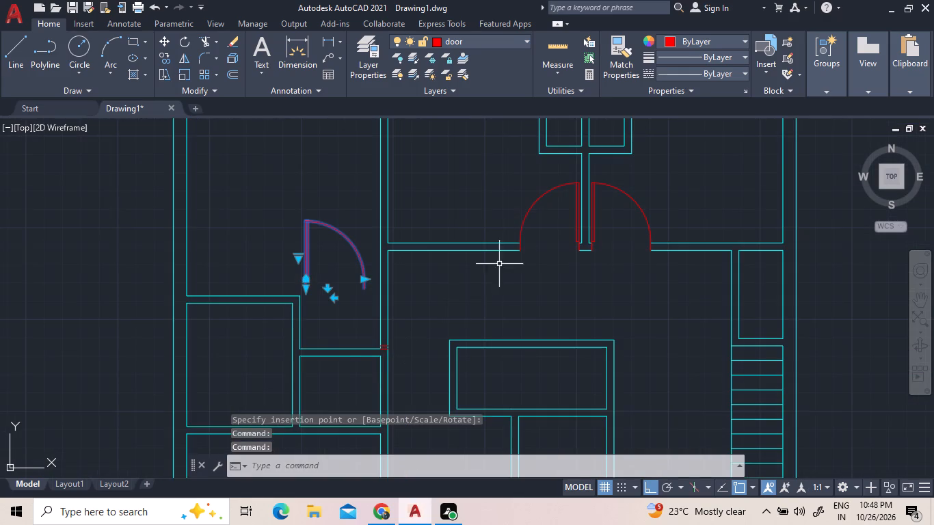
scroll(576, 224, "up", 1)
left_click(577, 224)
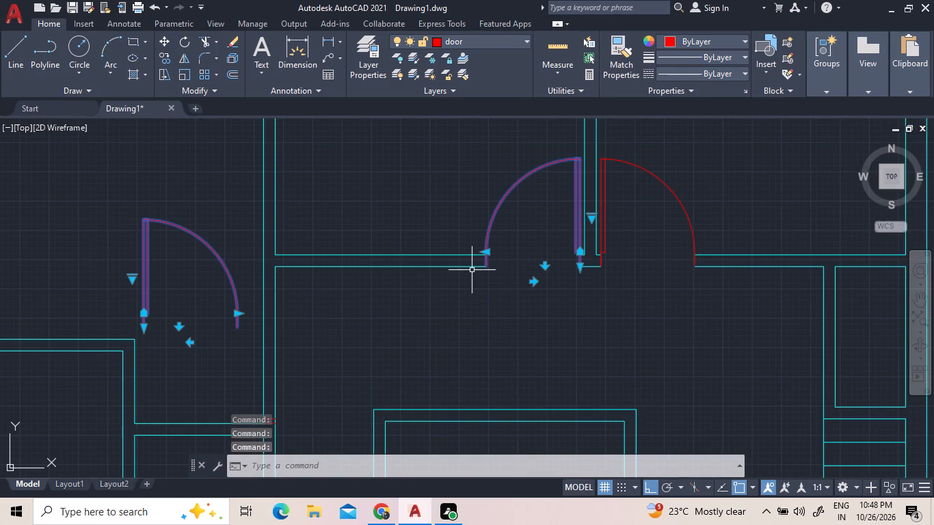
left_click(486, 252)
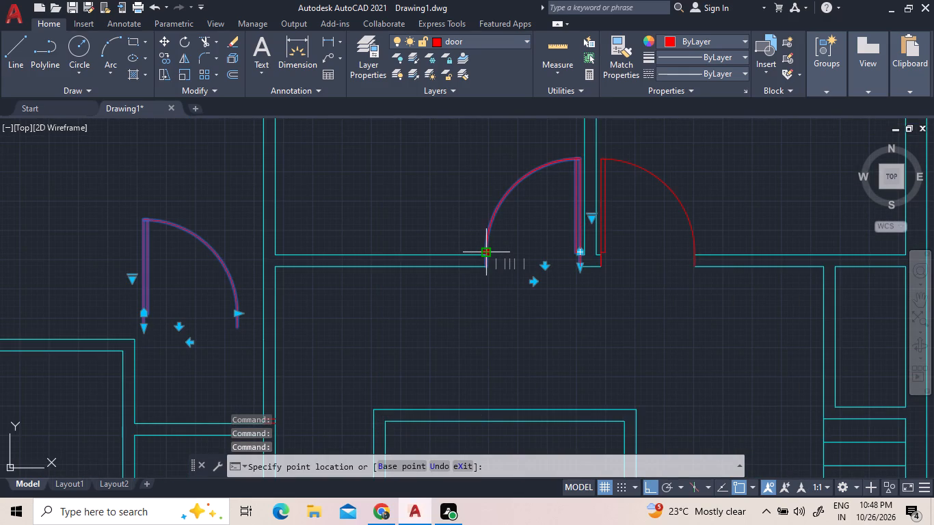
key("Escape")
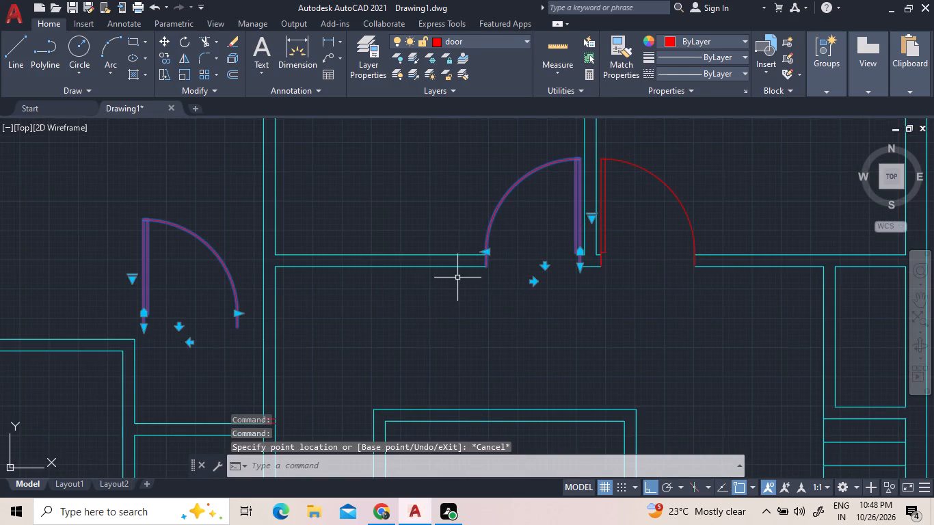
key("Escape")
Rotate the new door 90 degrees counterclockwise about the lower corner of its hinge-side jamb.
left_click(151, 295)
left_click(124, 278)
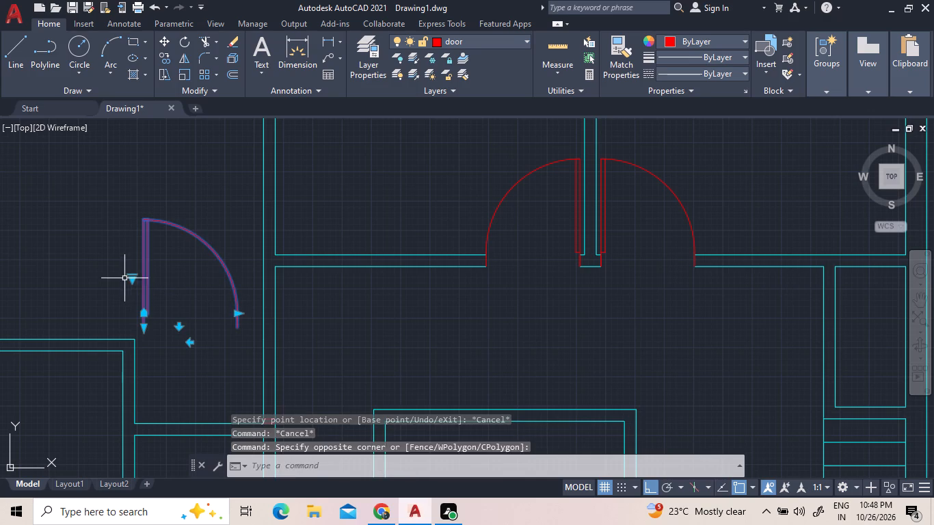
right_click(163, 288)
left_click(204, 310)
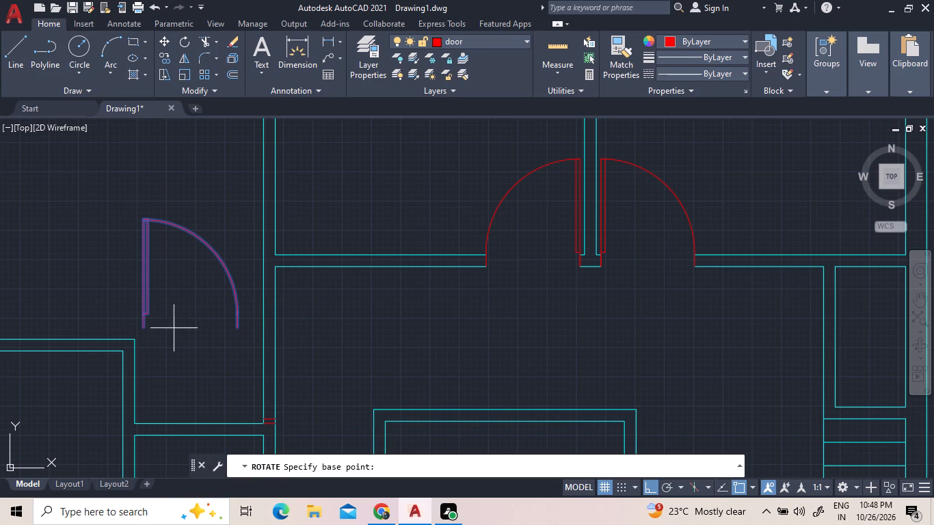
left_click(146, 332)
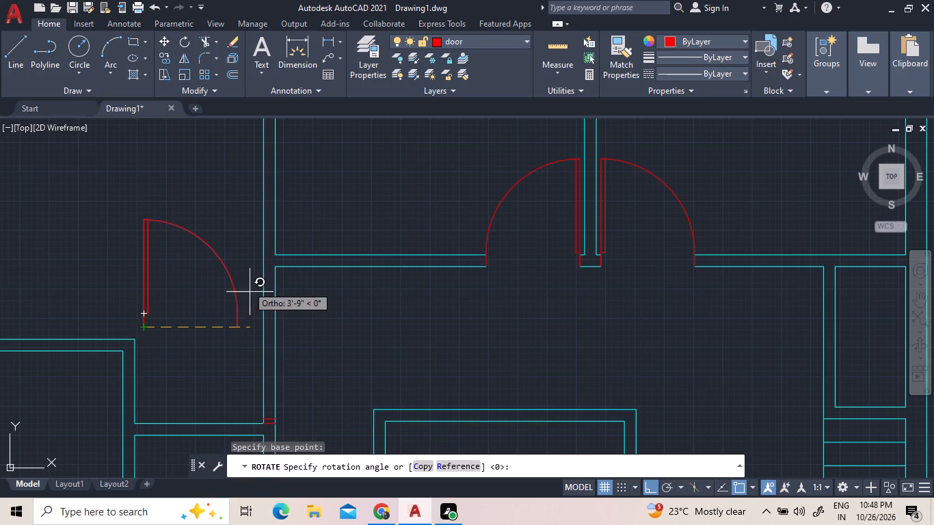
left_click(198, 202)
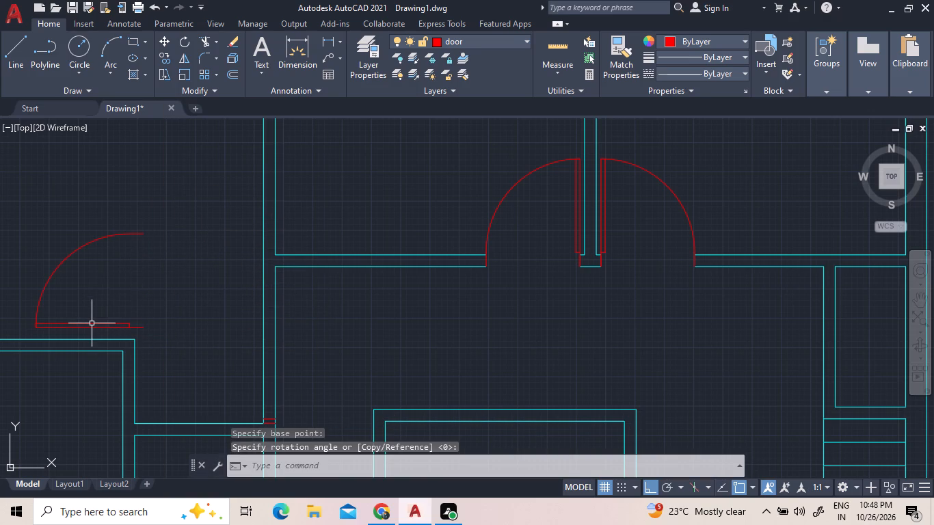
Move the rotated door from its hinge-side corner to the right end of the upper red jamb line in the vertical wall.
left_click(92, 323)
right_click(181, 262)
left_click(228, 267)
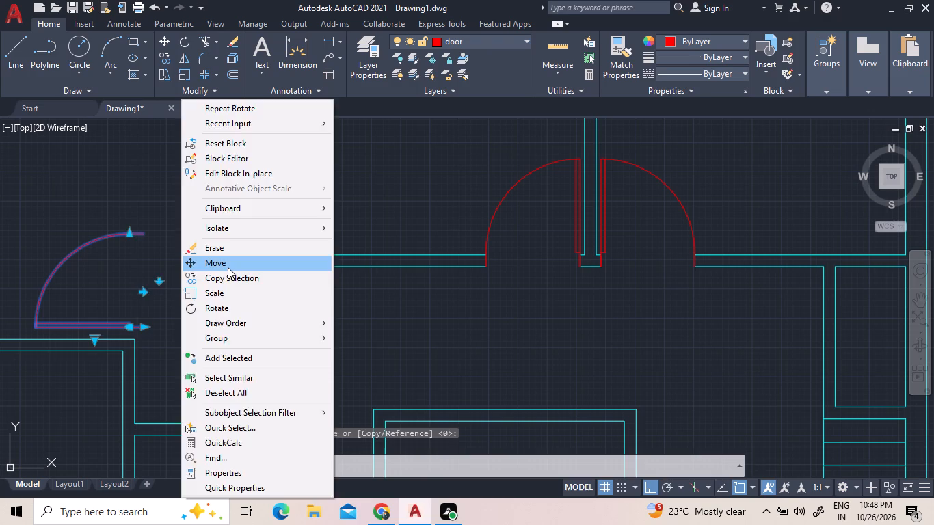
left_click_drag(146, 327, 150, 334)
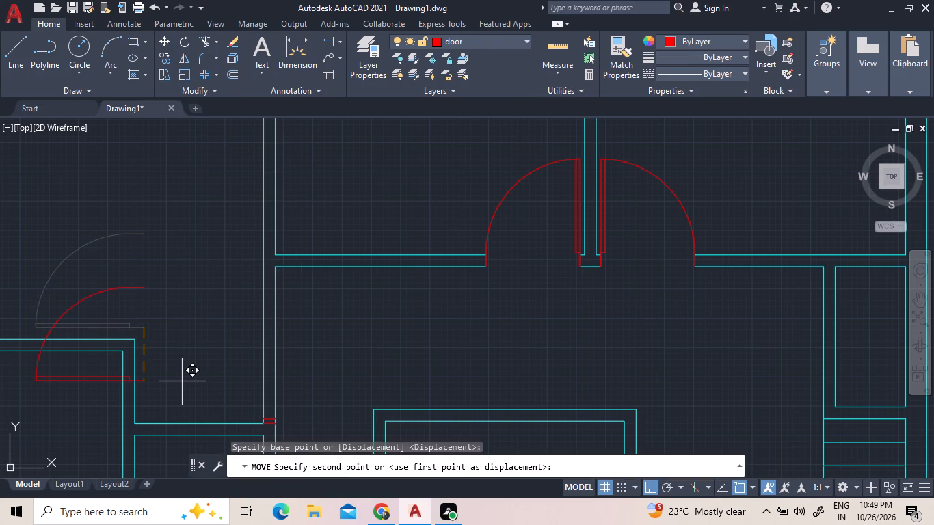
scroll(276, 433, "up", 2)
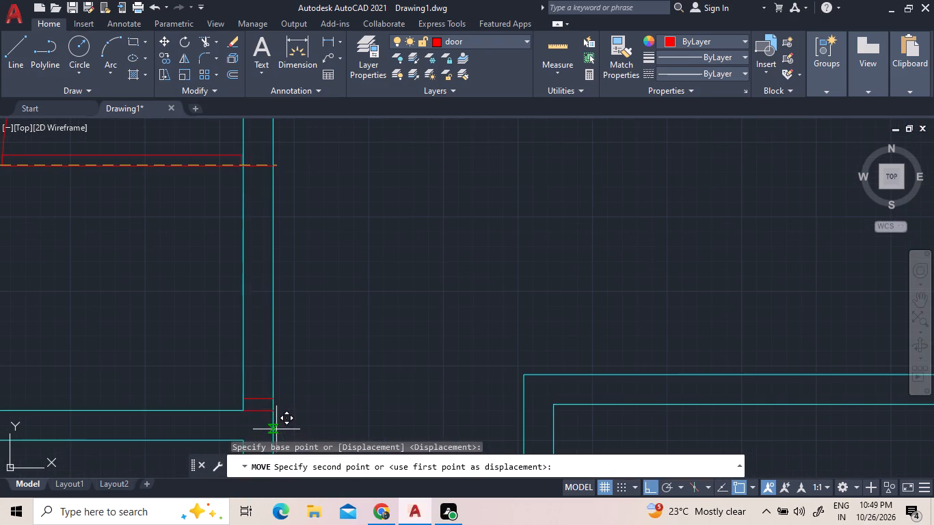
left_click(269, 401)
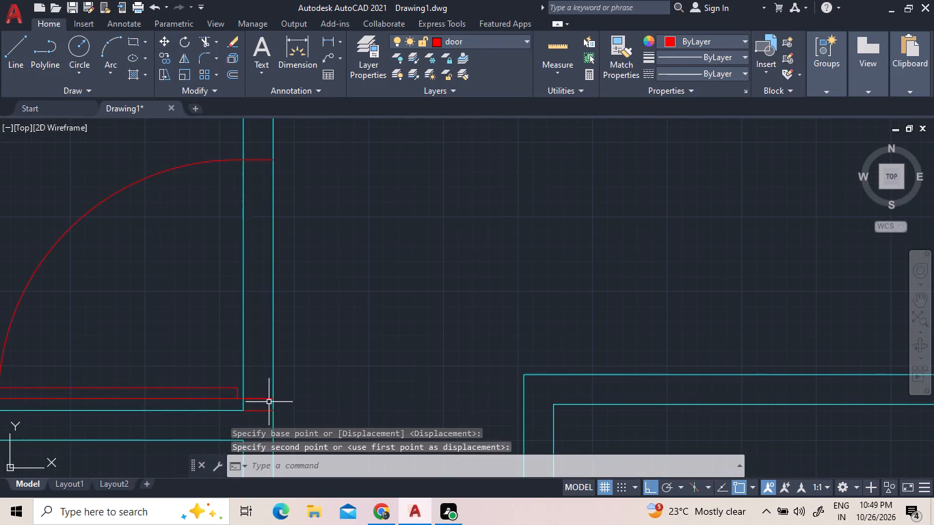
Trim both vertical wall lines across the new door opening, including the leftover stub, and remove the extra lower red jamb line.
scroll(338, 318, "down", 2)
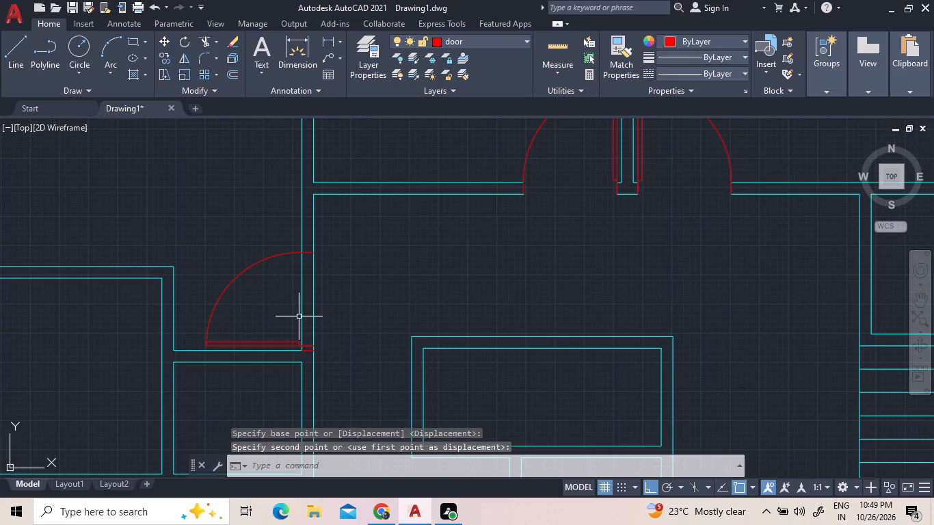
left_click(206, 40)
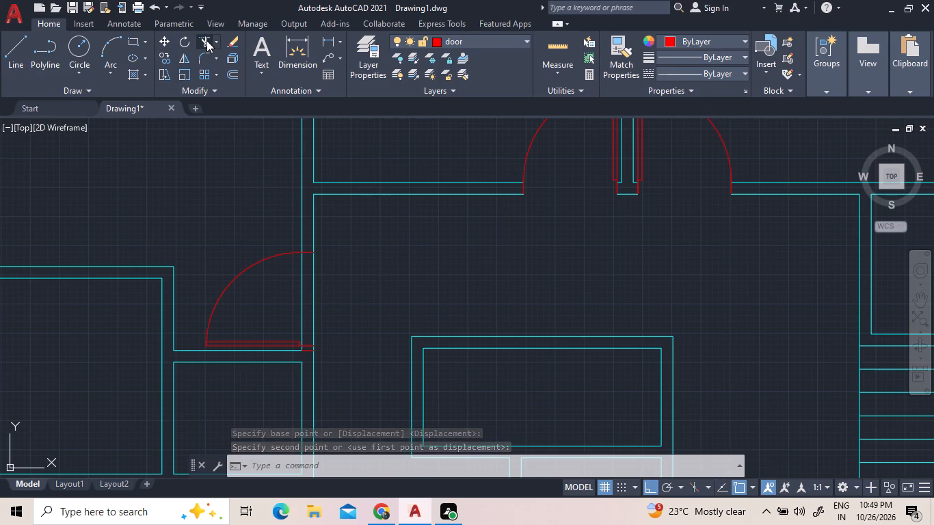
left_click(313, 293)
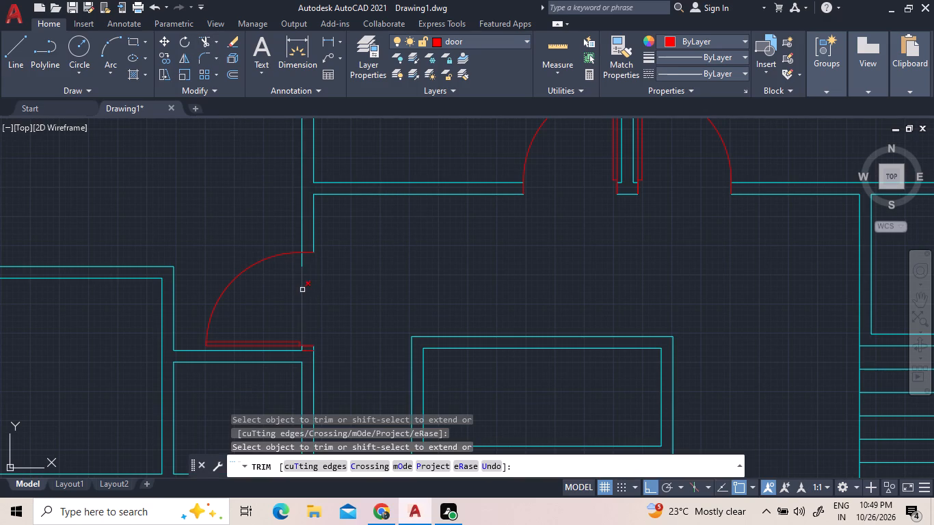
left_click(302, 290)
left_click(310, 350)
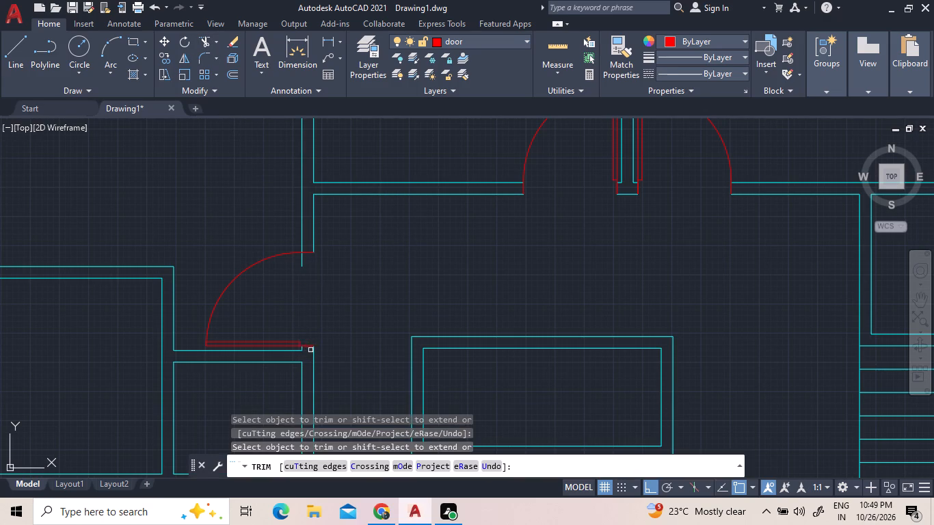
left_click(299, 257)
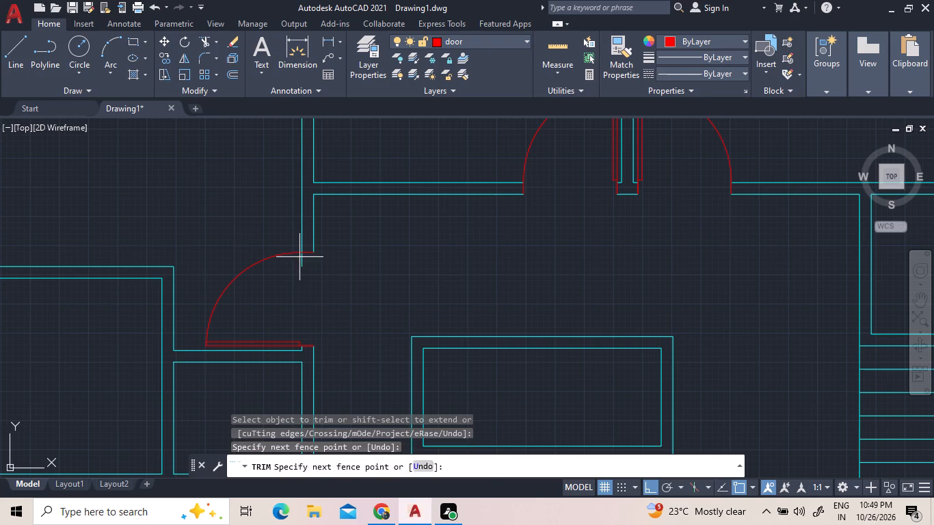
left_click(308, 260)
right_click(336, 262)
left_click(359, 267)
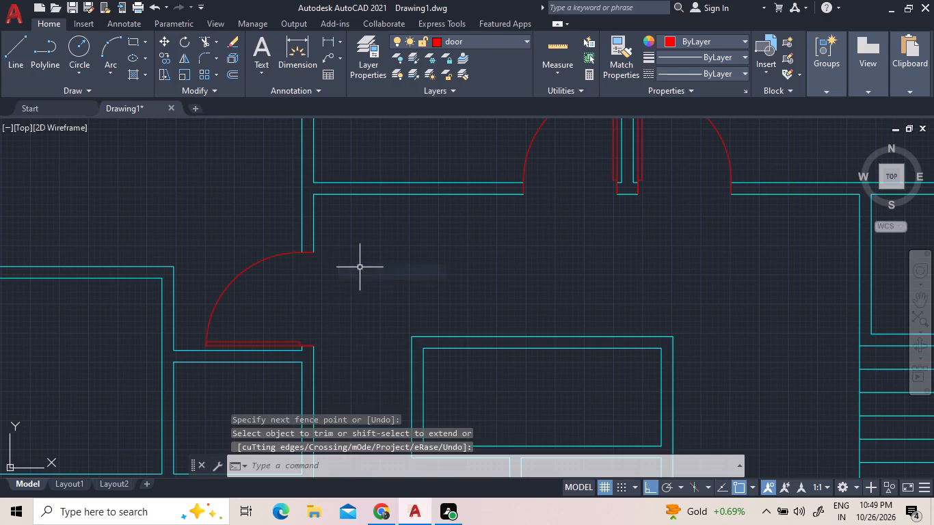
Draw a short vertical door-layer line closing the horizontal wall's end, between the corners of the small room and the room below.
scroll(360, 267, "down", 2)
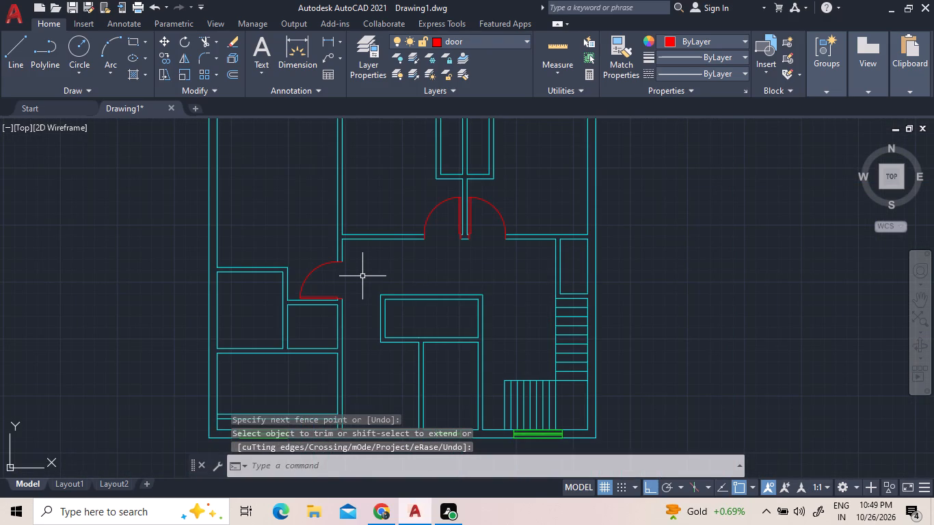
scroll(363, 391, "up", 2)
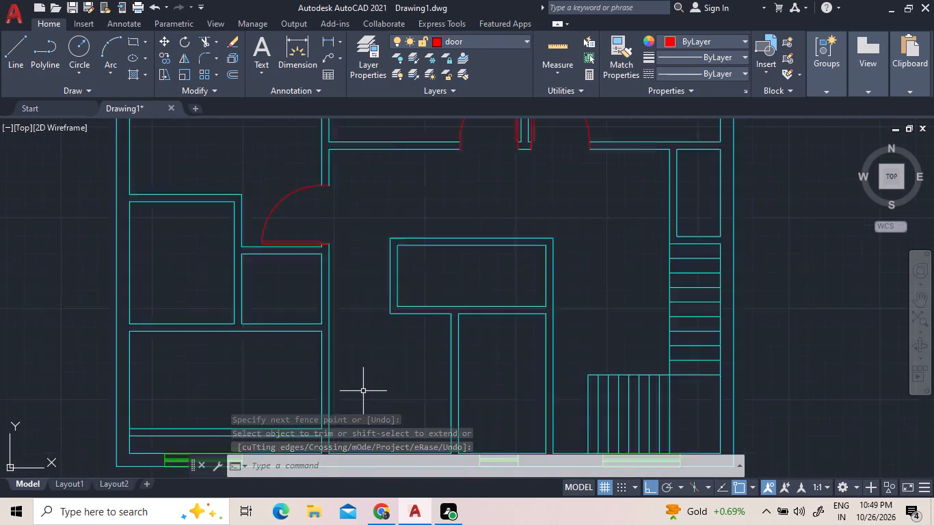
left_click(0, 45)
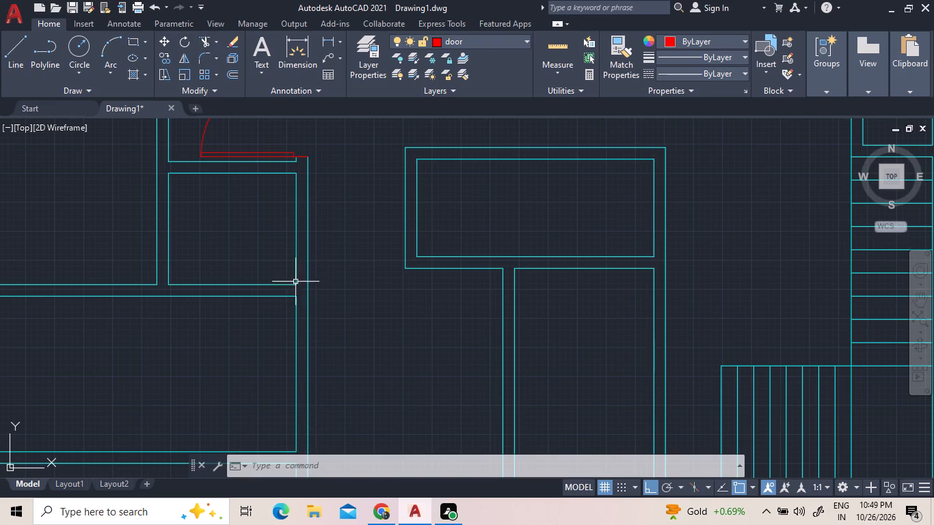
left_click(14, 59)
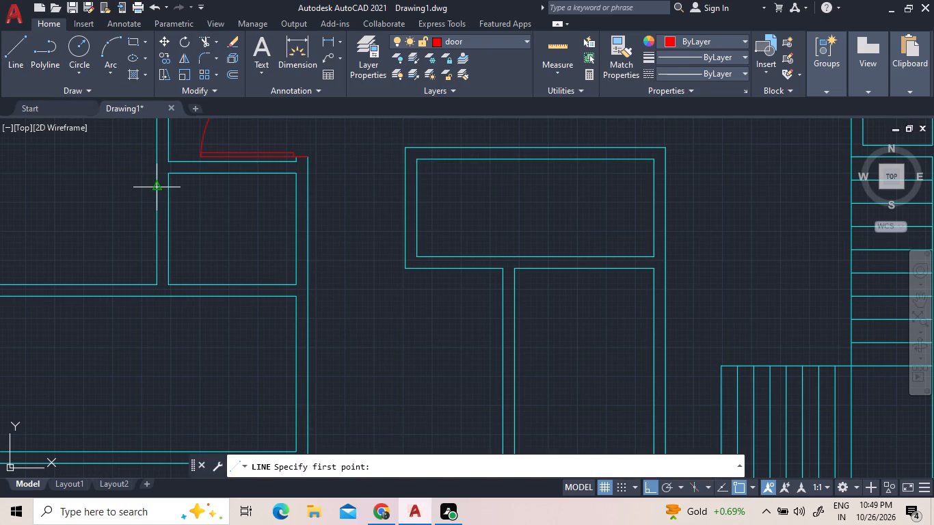
left_click(295, 283)
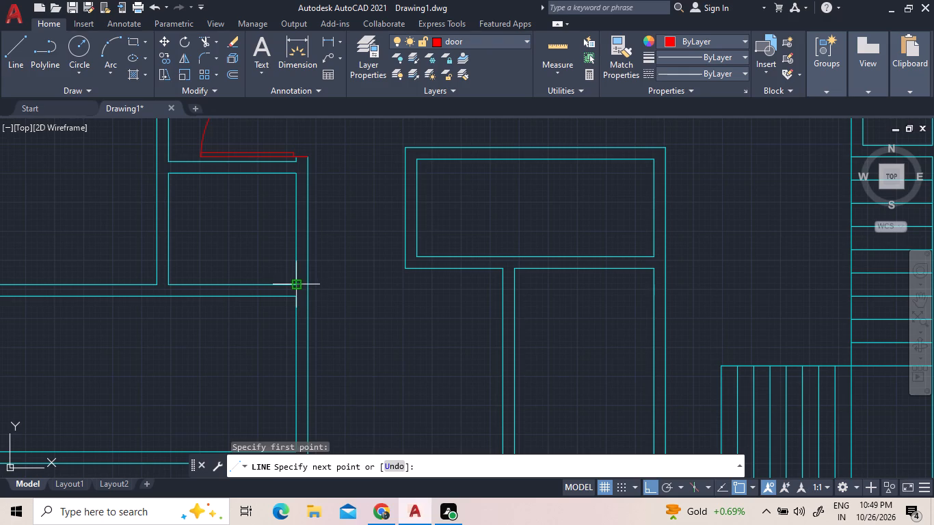
scroll(299, 299, "up", 3)
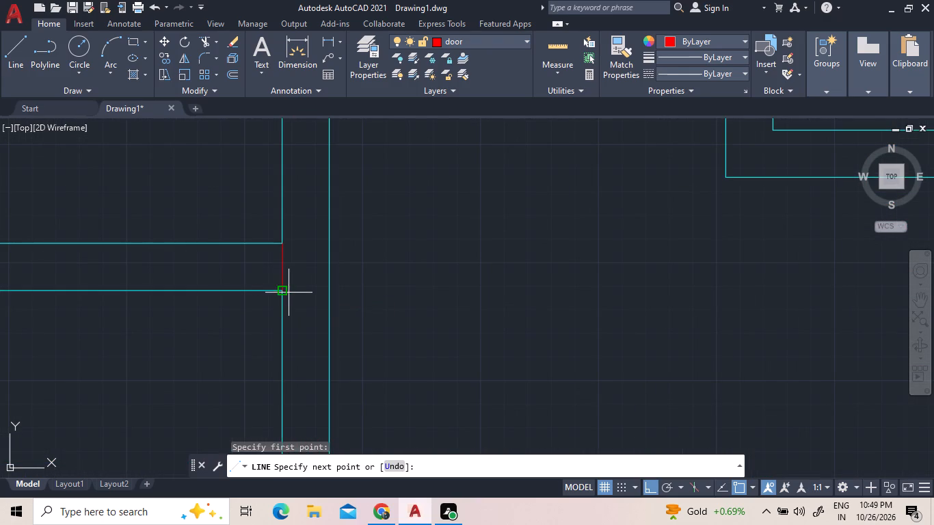
left_click(281, 289)
right_click(336, 229)
left_click(349, 239)
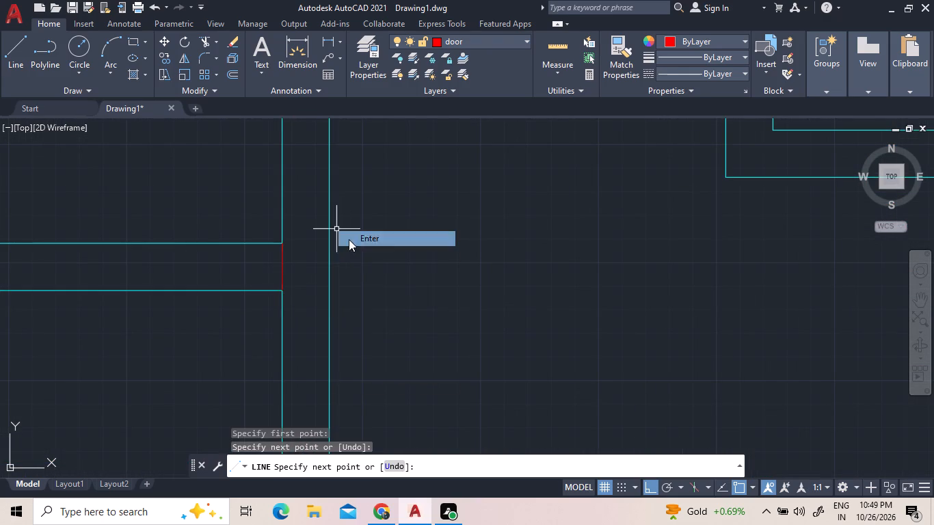
Offset the new short vertical line 2" to the left, into the horizontal wall.
scroll(401, 279, "down", 3)
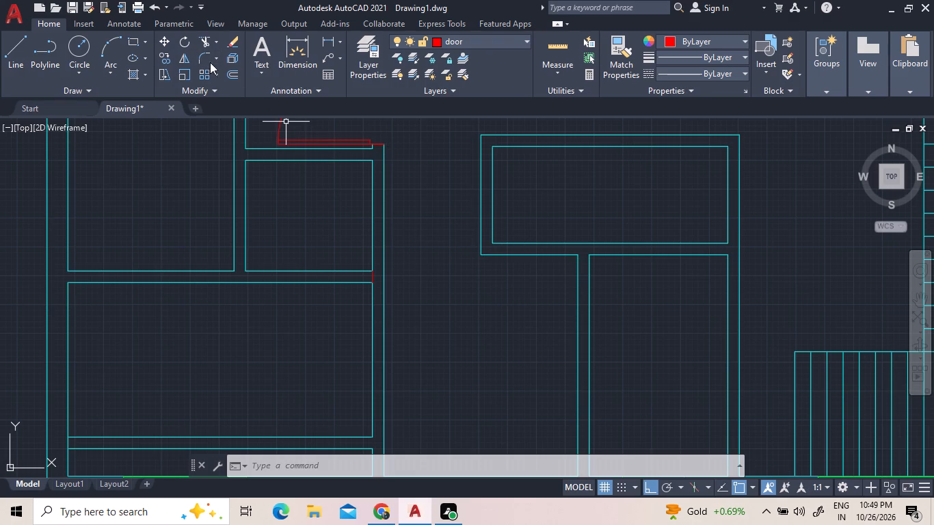
left_click(230, 71)
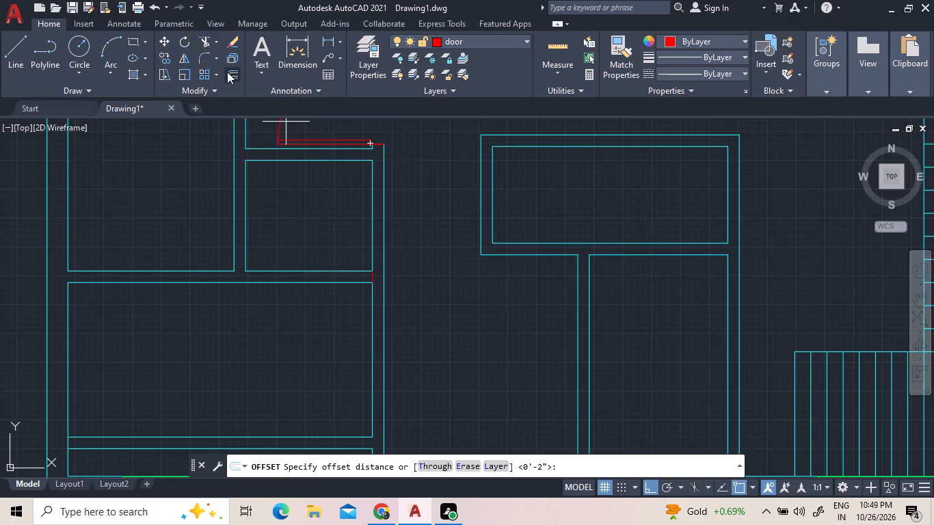
key("Return")
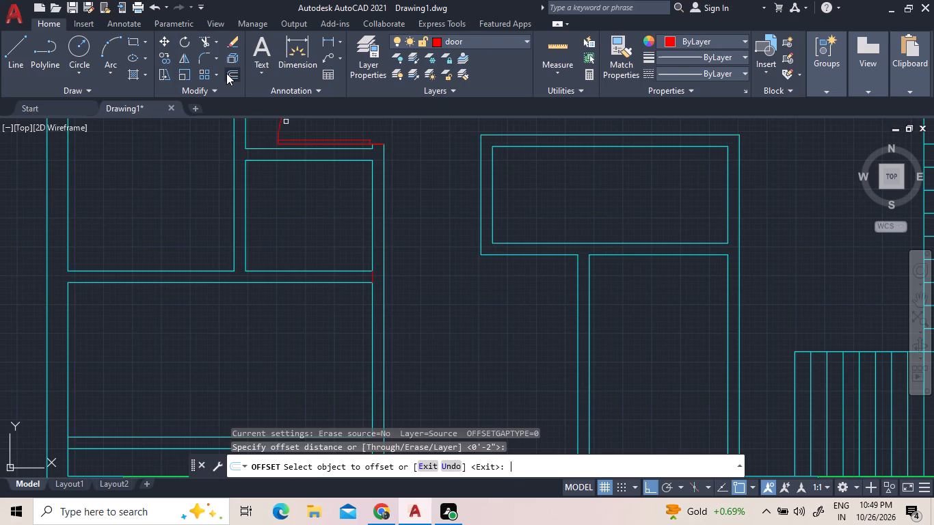
left_click(374, 278)
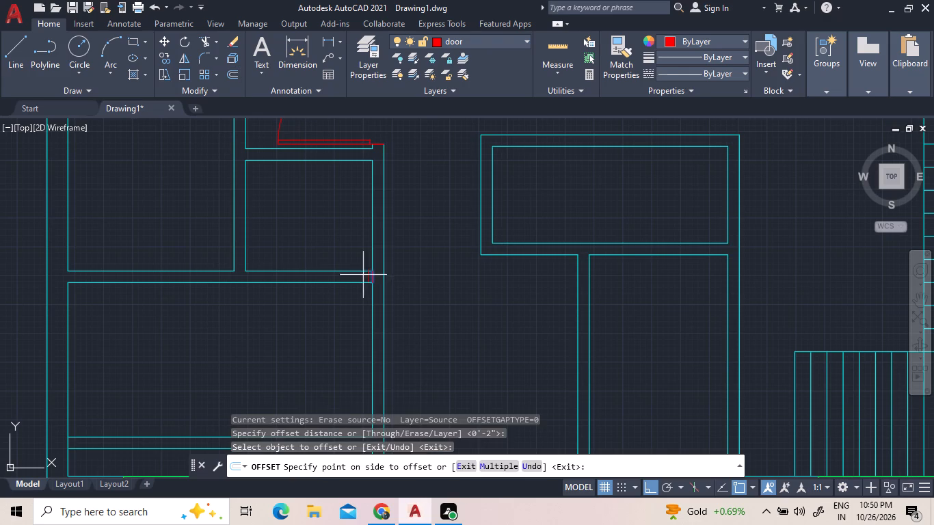
left_click(346, 265)
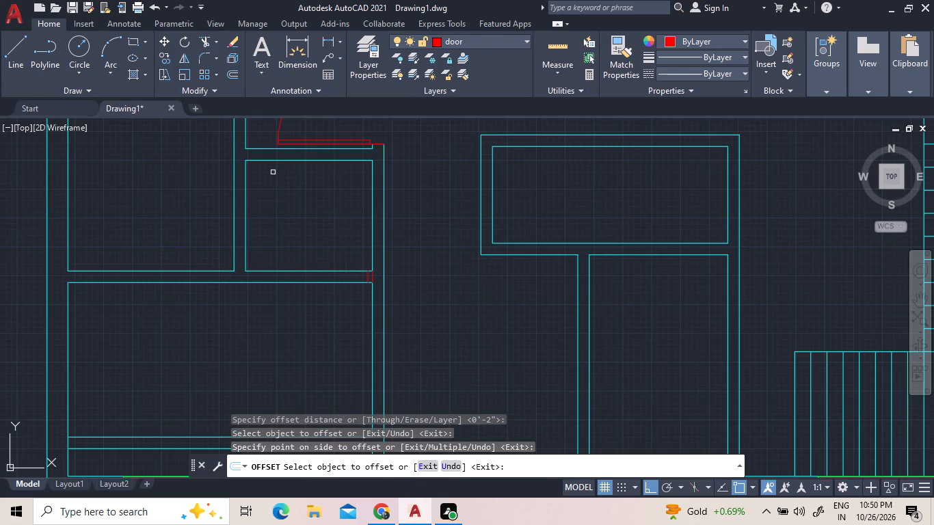
Insert a Door - Imperial block in the room below the small room.
right_click(275, 183)
left_click(289, 201)
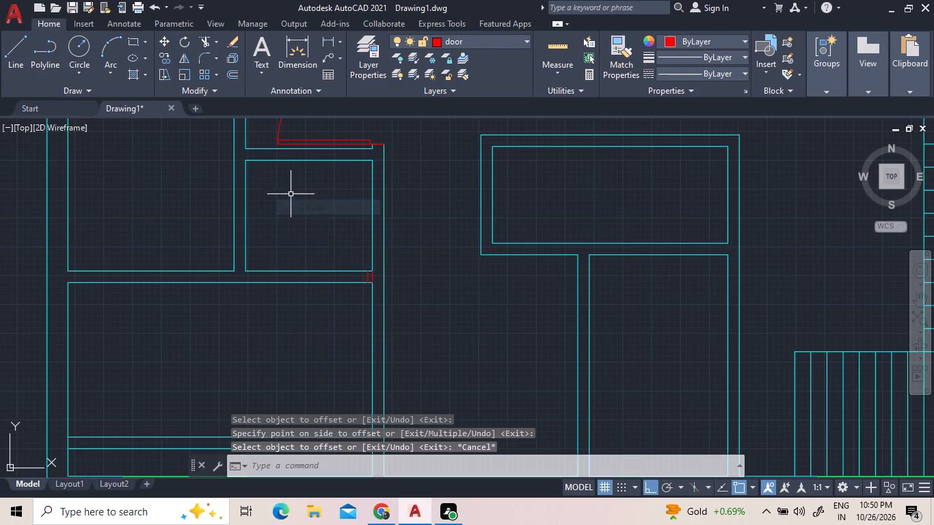
right_click(291, 191)
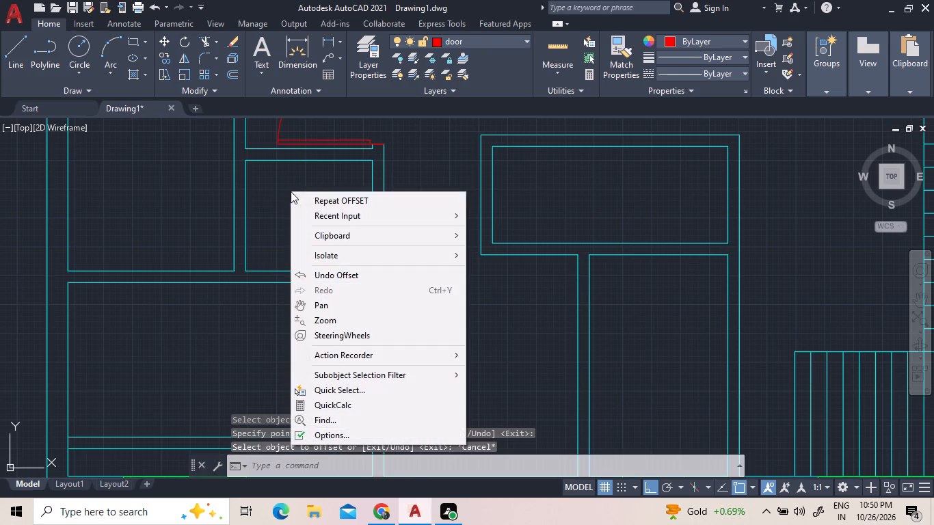
left_click(332, 217)
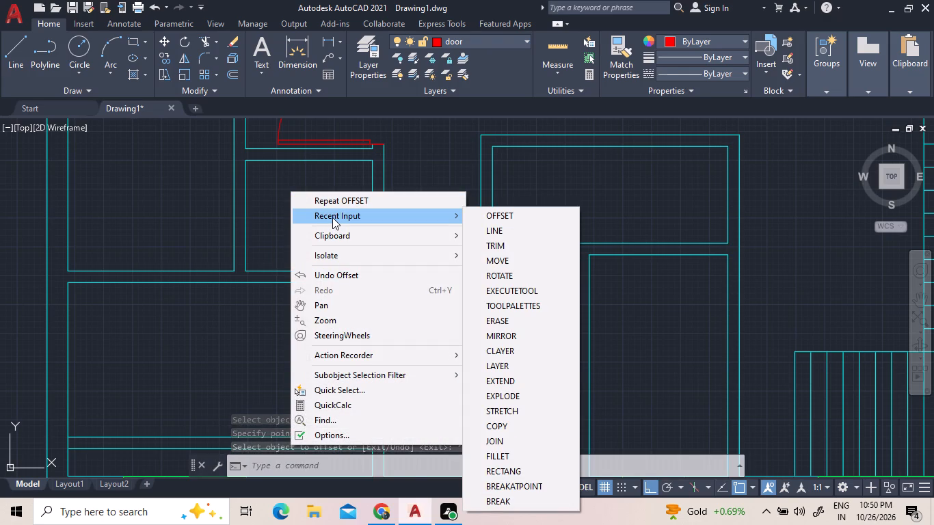
left_click(333, 217)
left_click(333, 217)
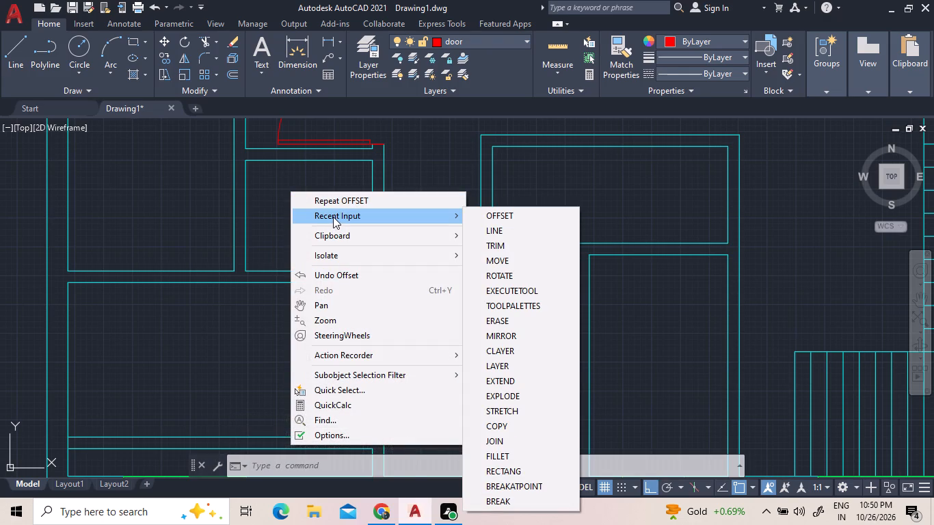
left_click(522, 300)
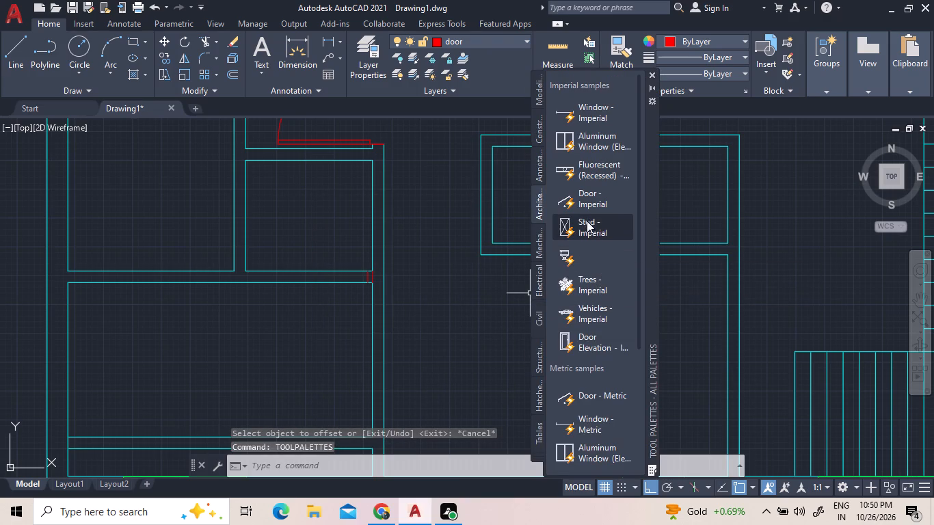
left_click(583, 202)
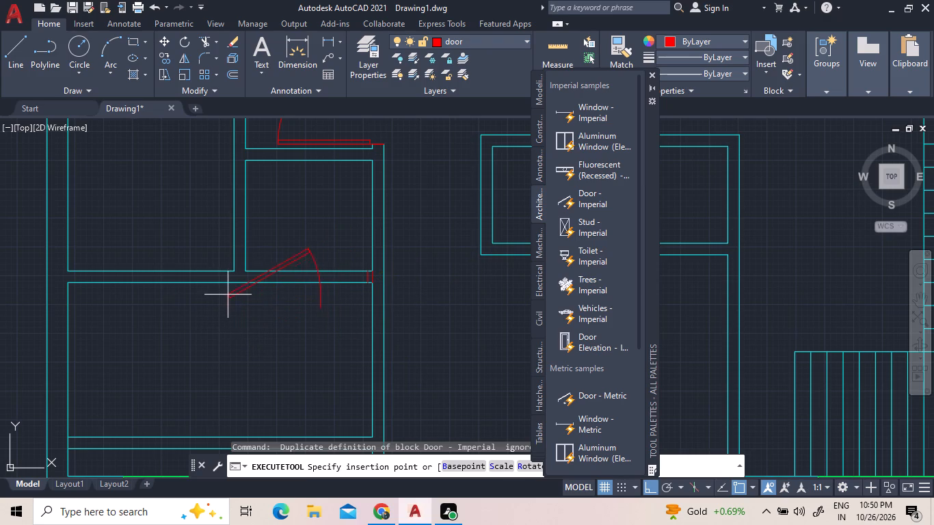
left_click(232, 348)
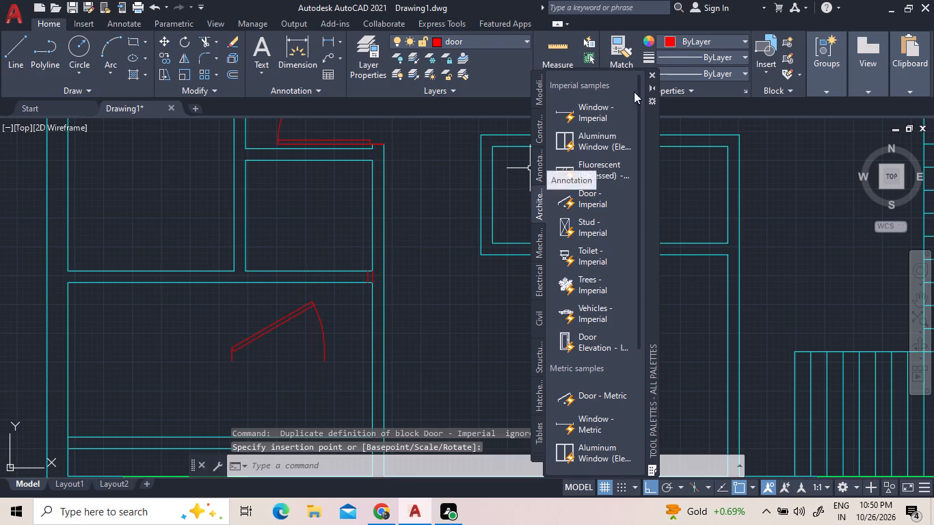
left_click(656, 75)
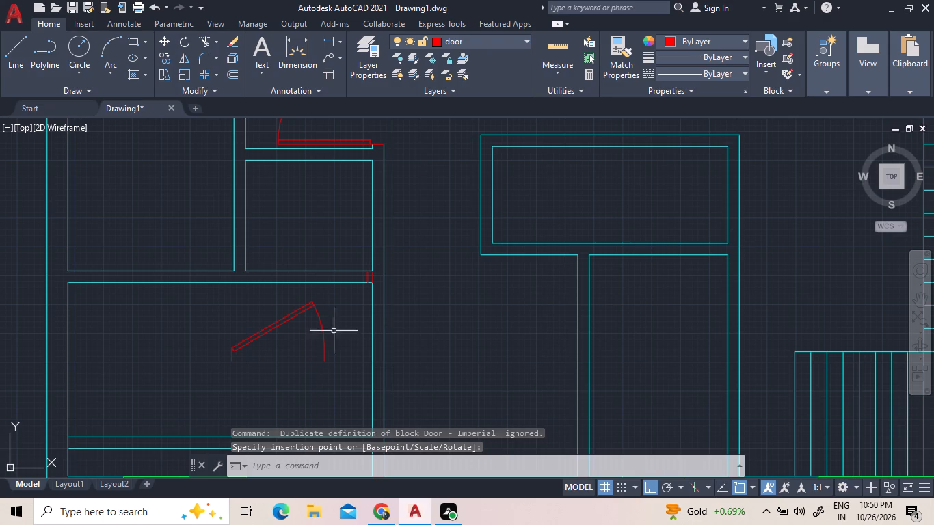
Set the new door to Open 90º, shorten its width, and flip it so the hinge is on the right with the leaf swinging upward.
left_click(297, 316)
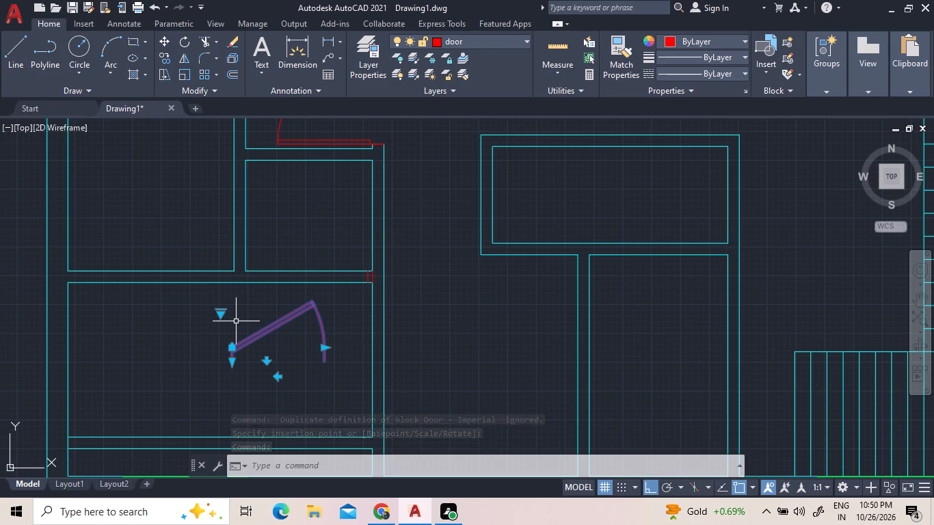
left_click(220, 314)
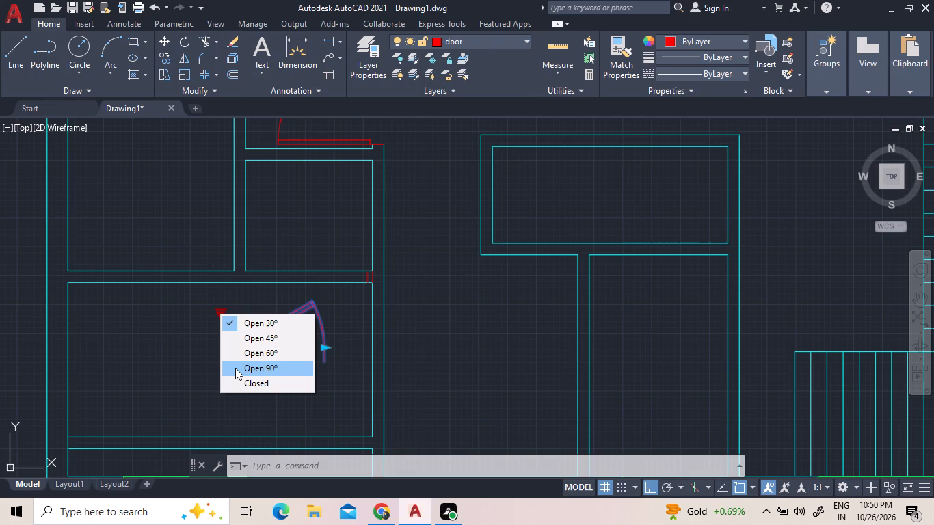
left_click(237, 368)
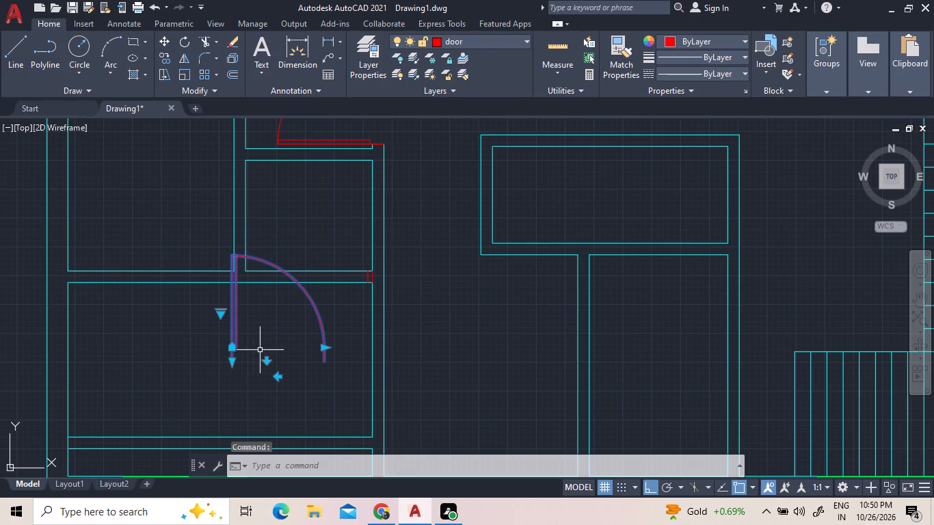
left_click(265, 360)
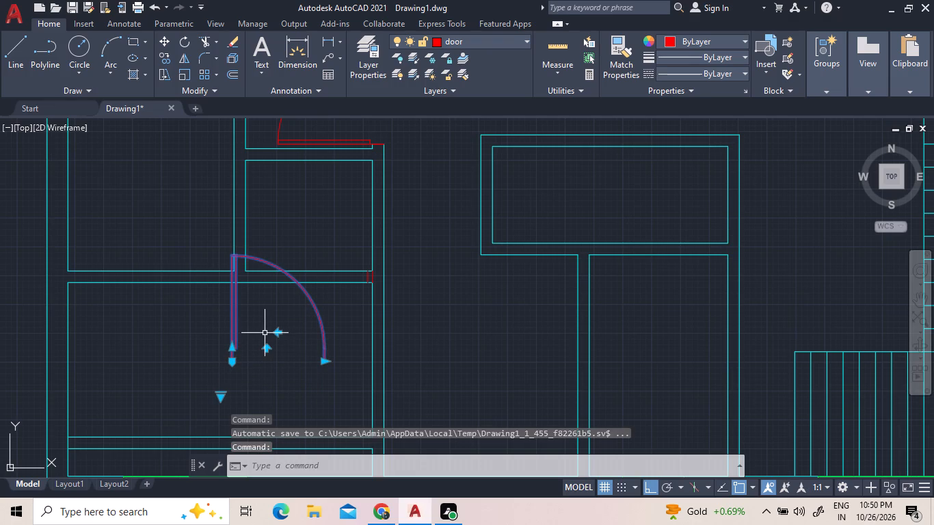
left_click(323, 363)
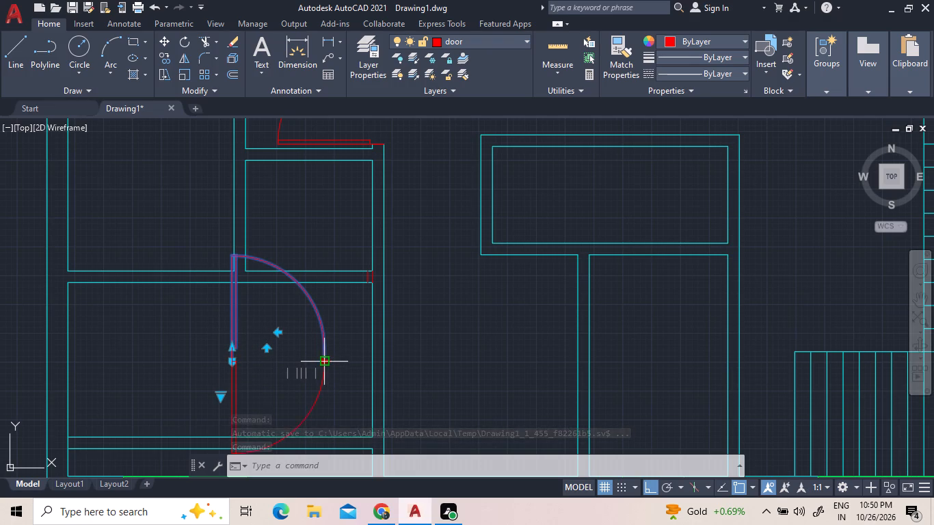
left_click(284, 373)
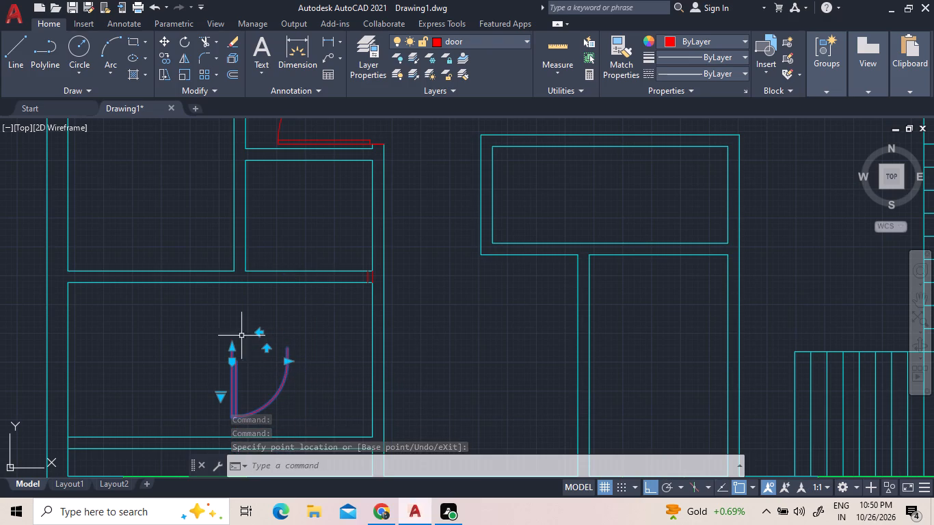
left_click(267, 351)
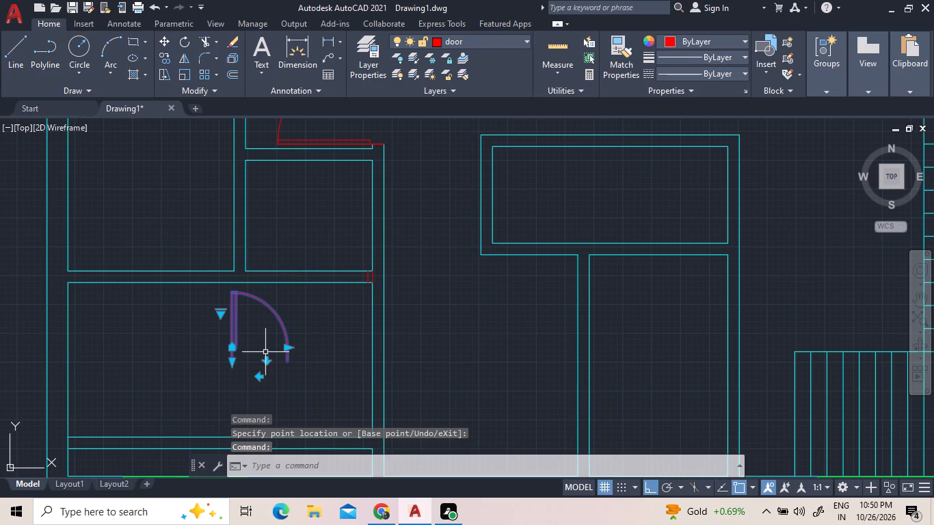
left_click(258, 377)
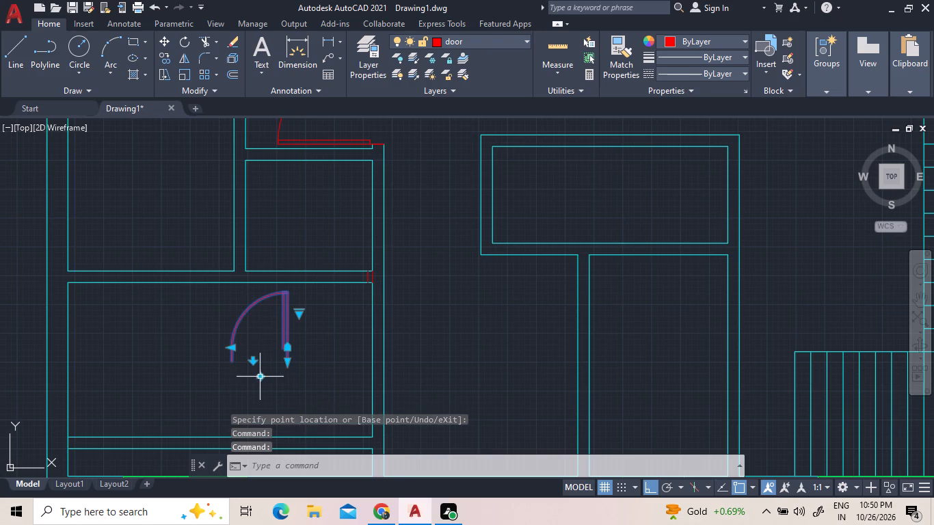
Move the door from its lower hinge-side corner to the lower end of the offset red jamb line in the horizontal wall.
right_click(241, 337)
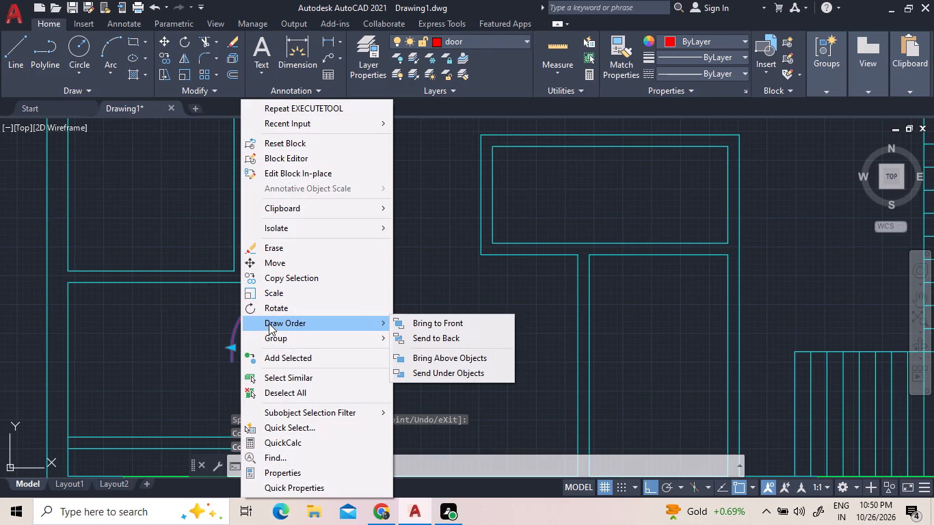
left_click(487, 289)
left_click(418, 288)
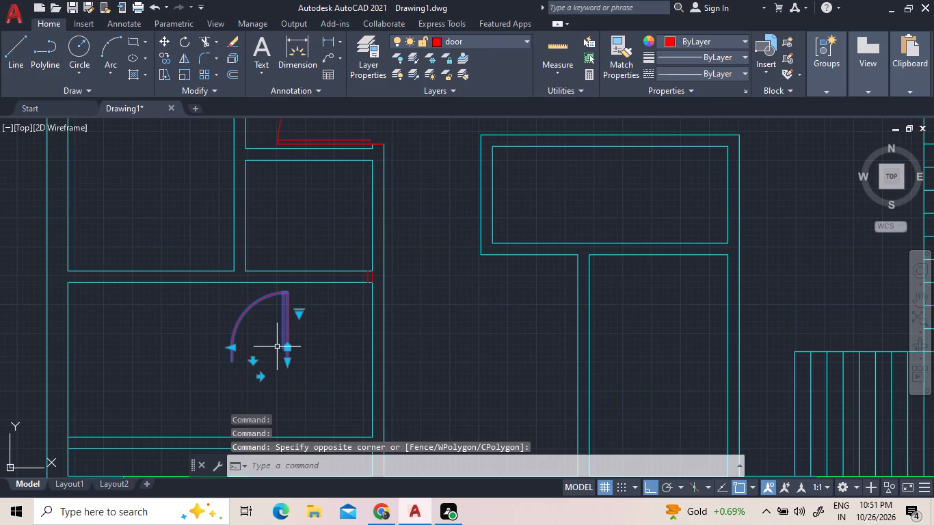
right_click(277, 347)
left_click(326, 267)
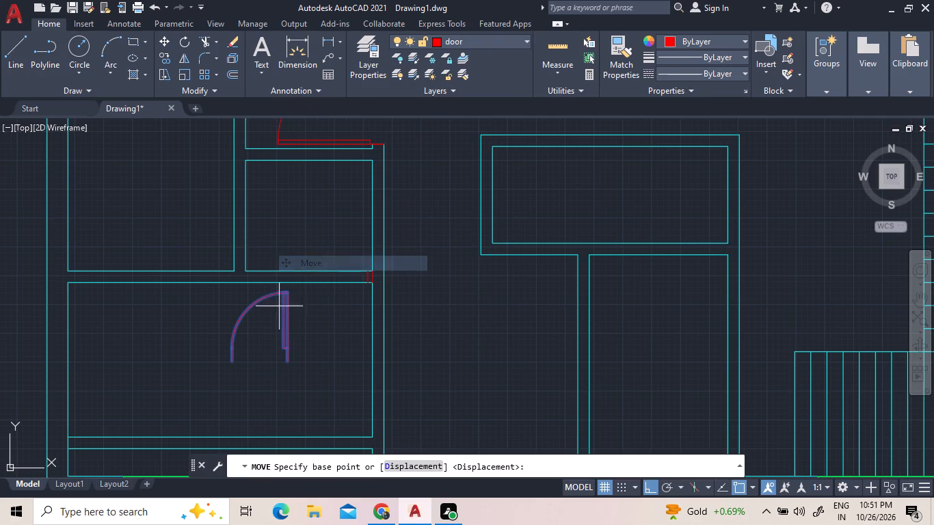
left_click(287, 361)
scroll(373, 266, "up", 2)
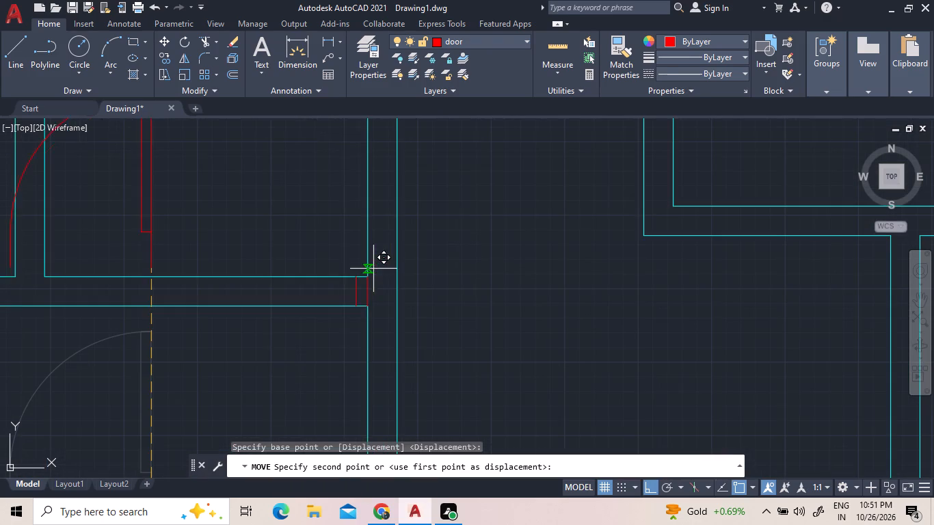
left_click(358, 303)
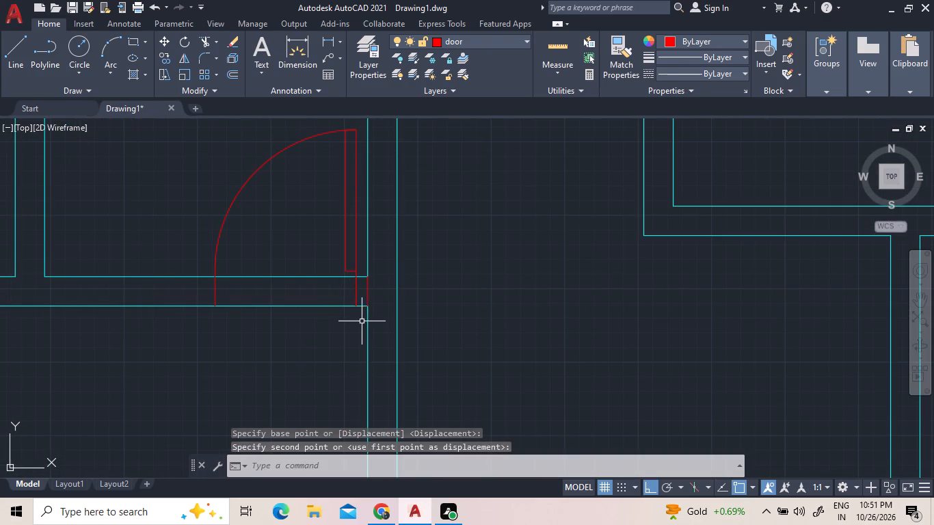
Trim both horizontal wall lines across the new door opening and remove the extra red line at the wall's right end.
scroll(270, 295, "down", 1)
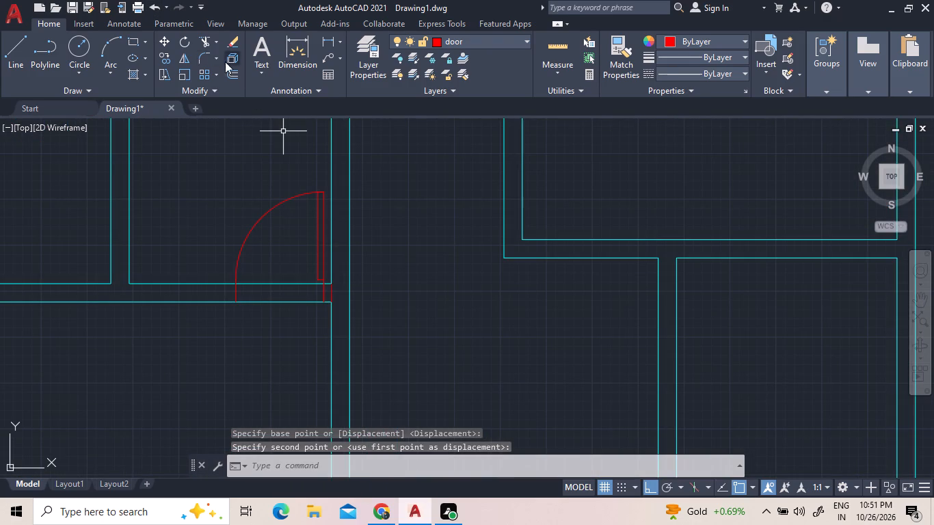
left_click(207, 43)
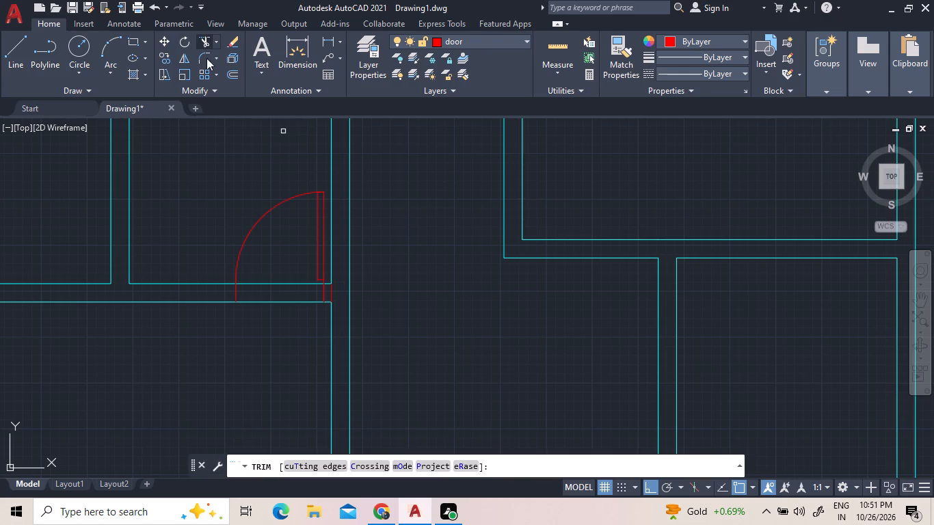
left_click(294, 254)
left_click(272, 348)
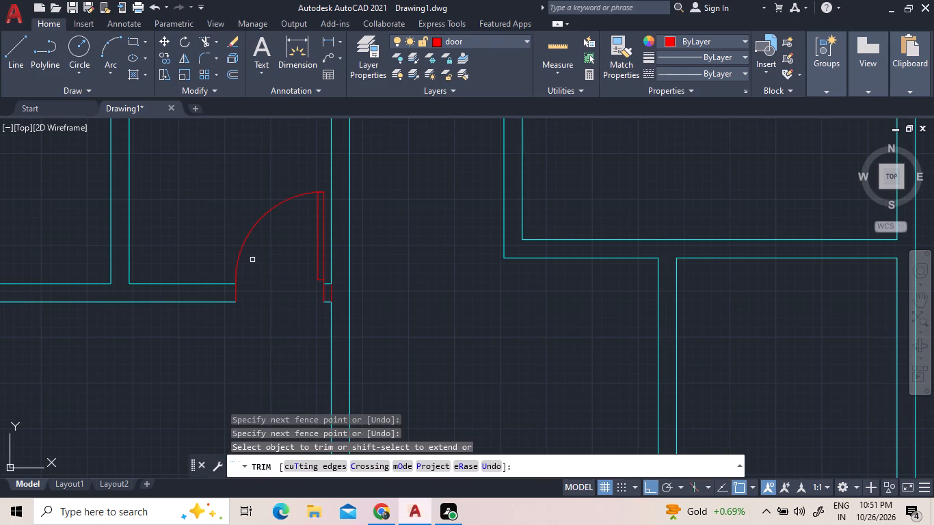
left_click(332, 291)
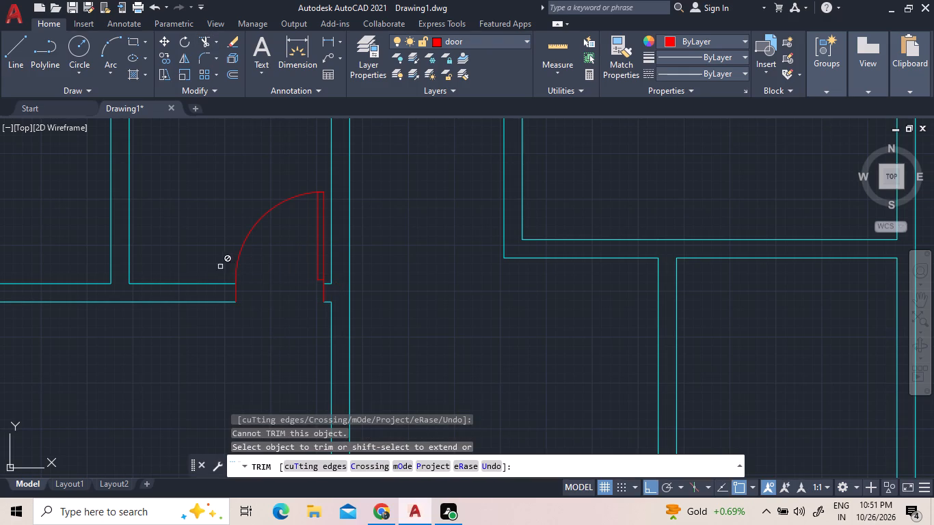
right_click(174, 208)
left_click(185, 216)
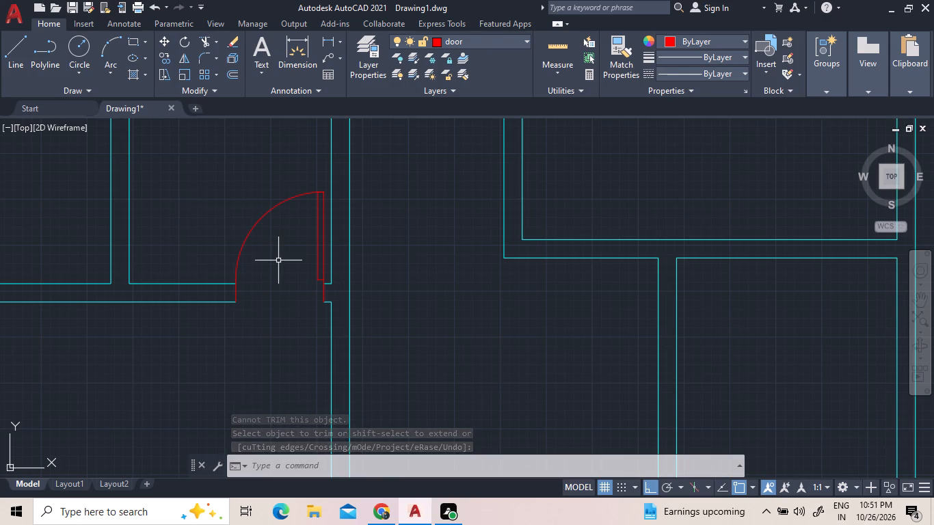
Draw a short vertical door-layer line across the horizontal wall above the left room, a little left of the wall's corner.
scroll(273, 250, "down", 4)
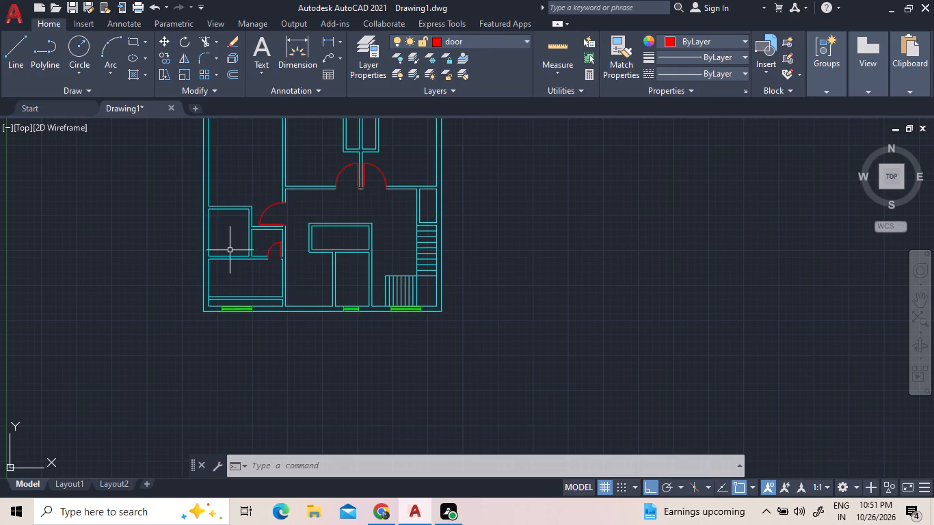
scroll(232, 199, "up", 2)
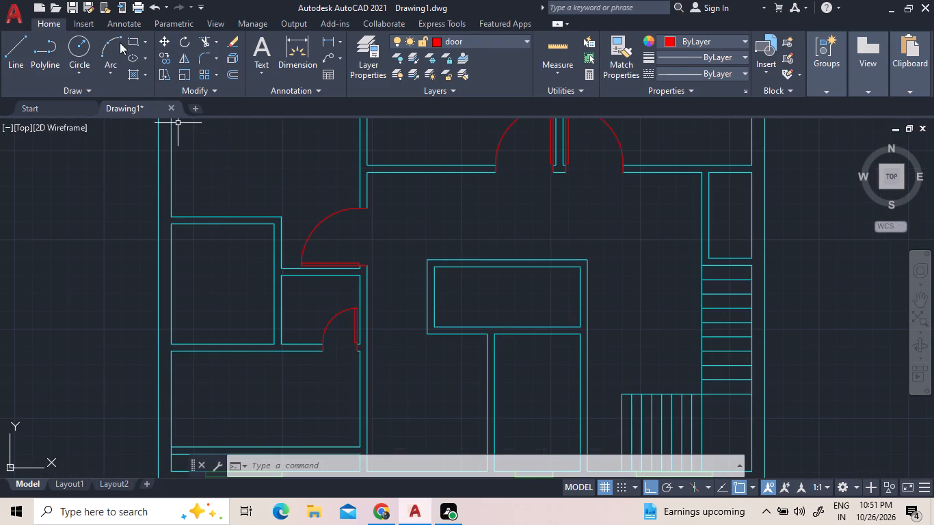
left_click(13, 48)
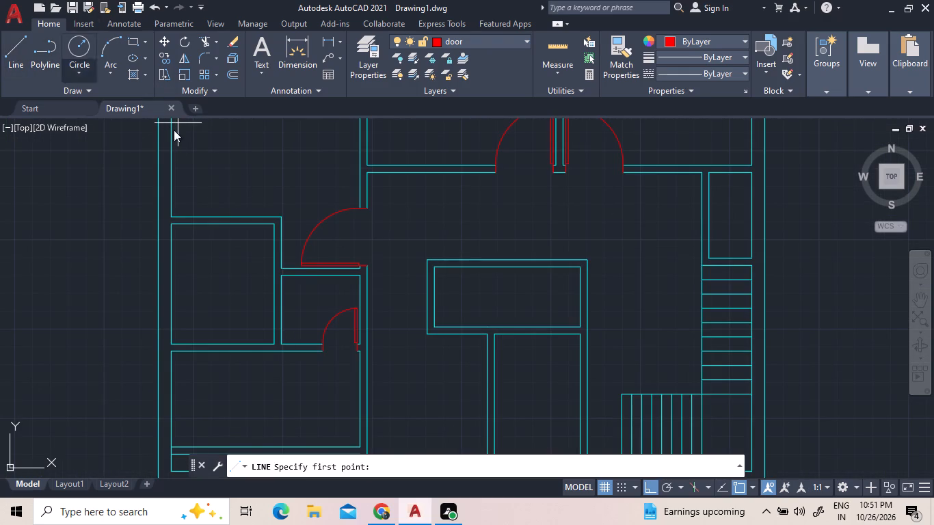
scroll(263, 191, "up", 4)
scroll(222, 265, "down", 2)
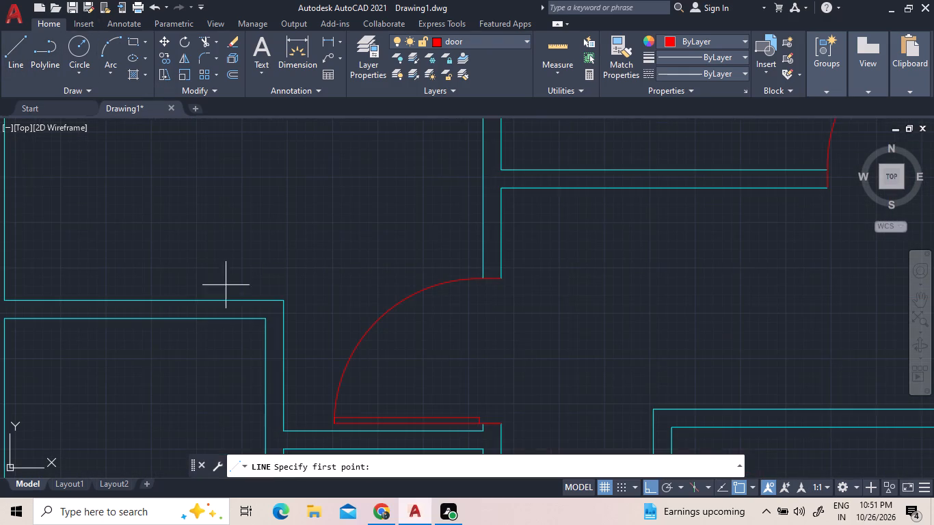
left_click(215, 301)
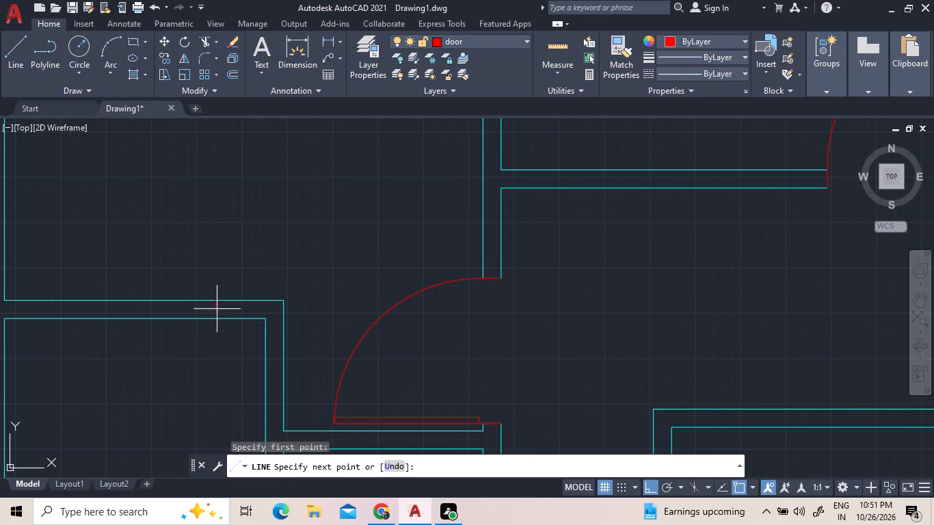
scroll(213, 316, "up", 3)
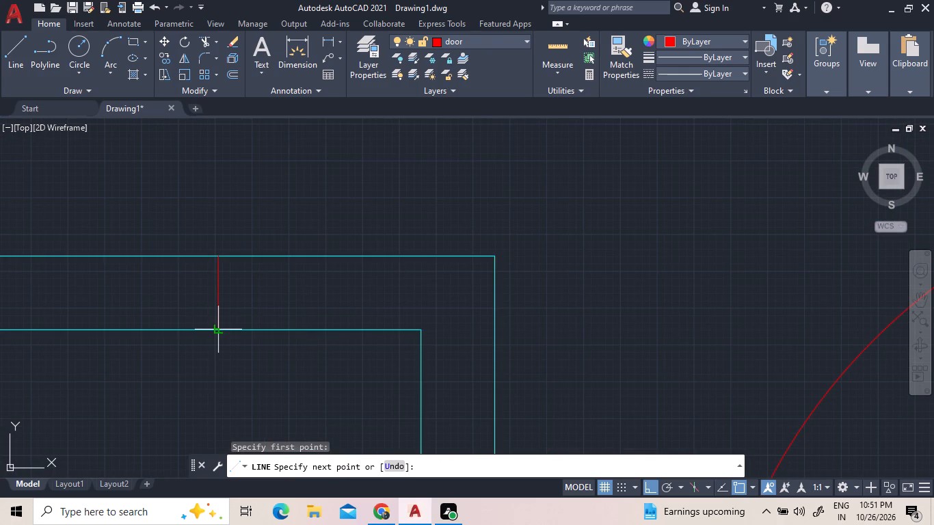
left_click(218, 329)
right_click(255, 217)
left_click(278, 232)
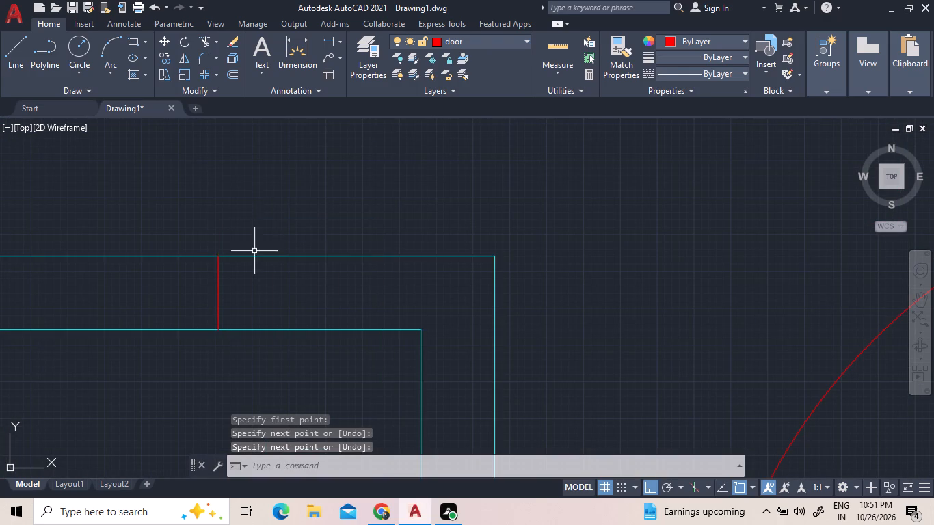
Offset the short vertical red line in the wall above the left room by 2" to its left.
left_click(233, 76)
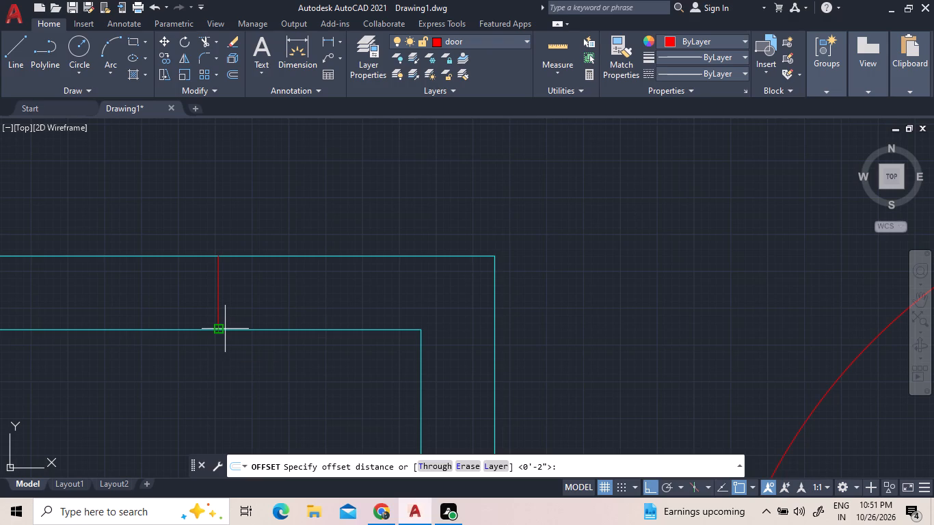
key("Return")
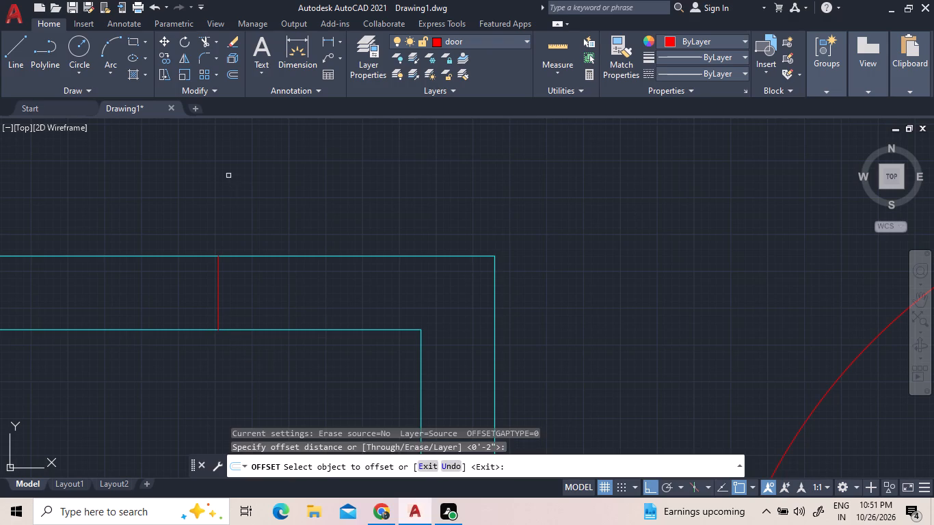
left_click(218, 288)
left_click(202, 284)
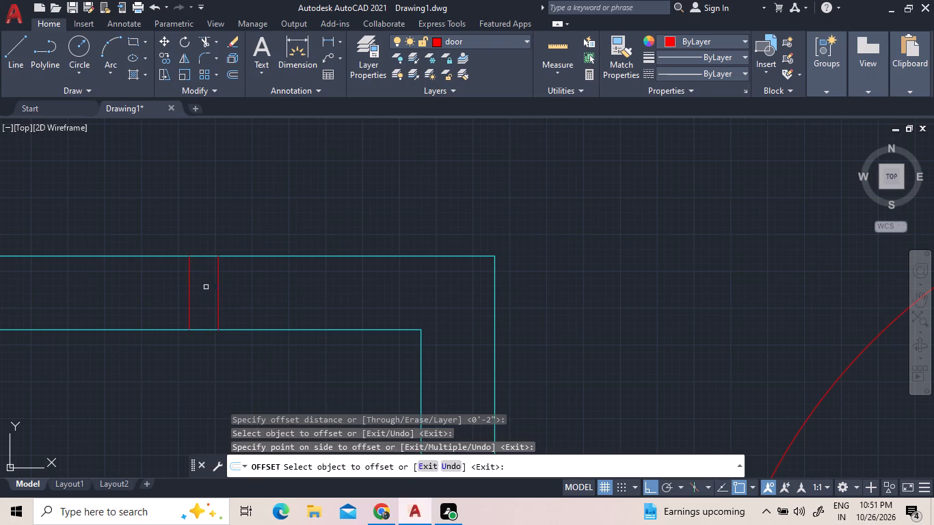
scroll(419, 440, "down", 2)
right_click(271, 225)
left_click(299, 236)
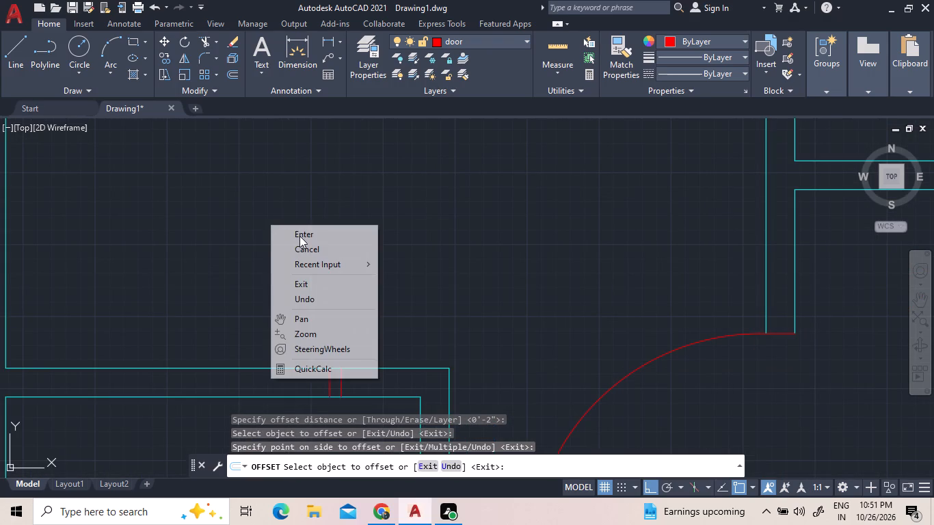
Insert a Door - Imperial block in the open space of the upper-left room, above the wall with the red lines.
right_click(348, 213)
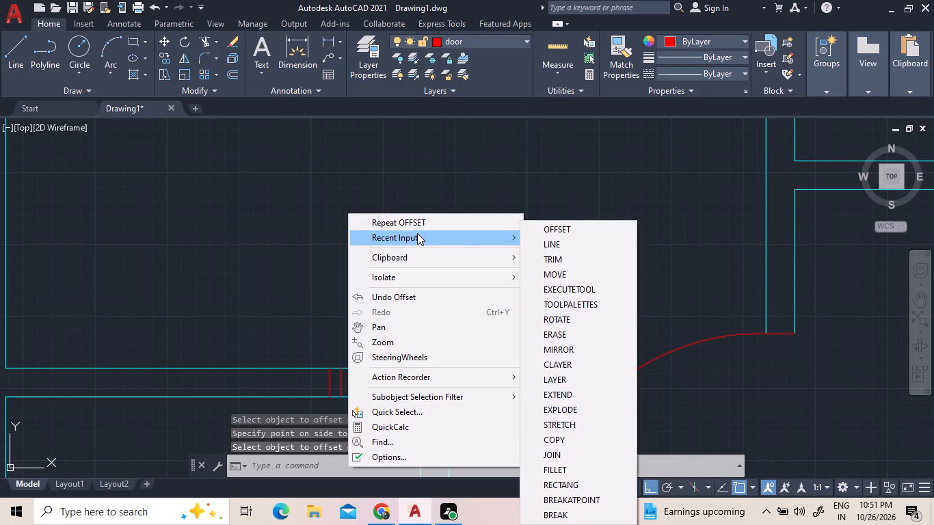
left_click(605, 297)
scroll(423, 239, "down", 2)
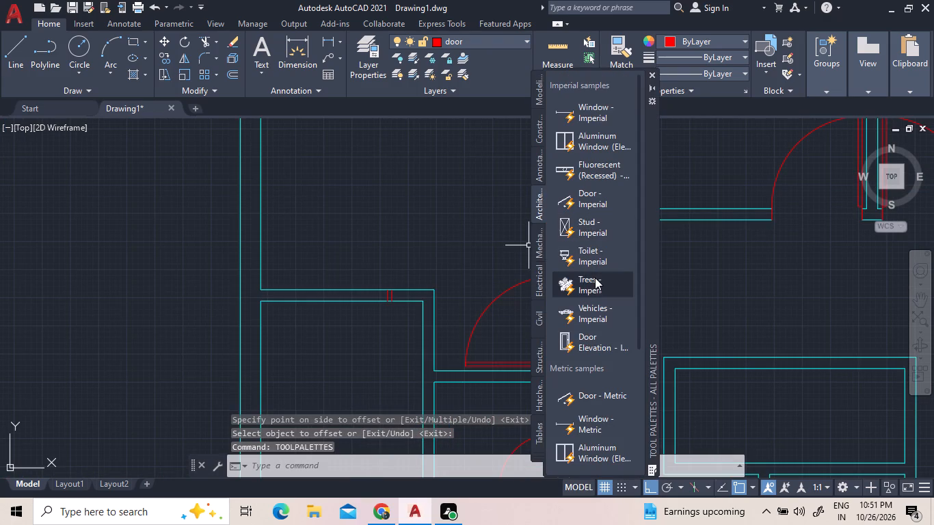
left_click(590, 193)
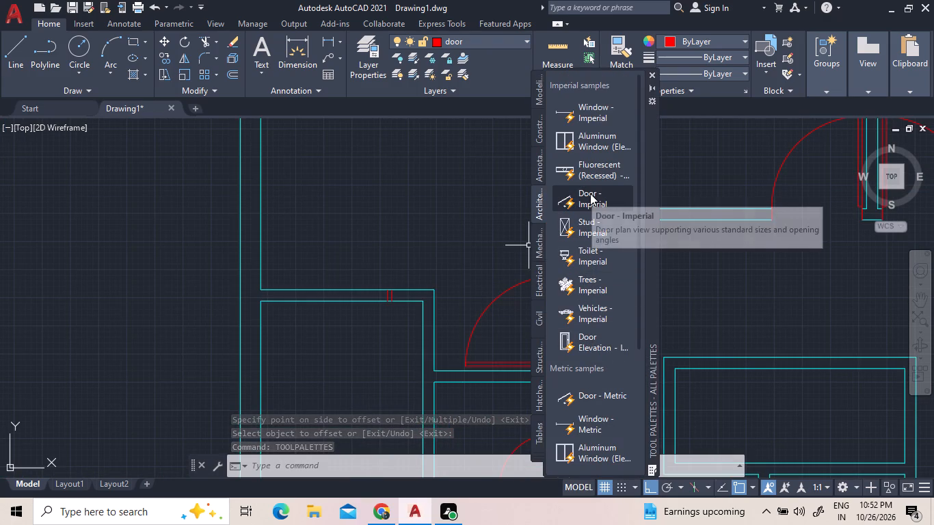
left_click(349, 190)
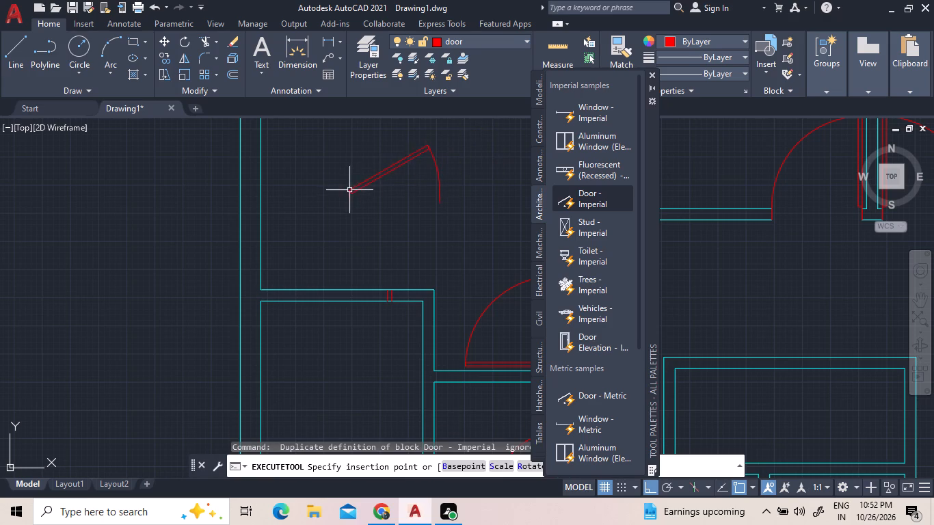
left_click(648, 75)
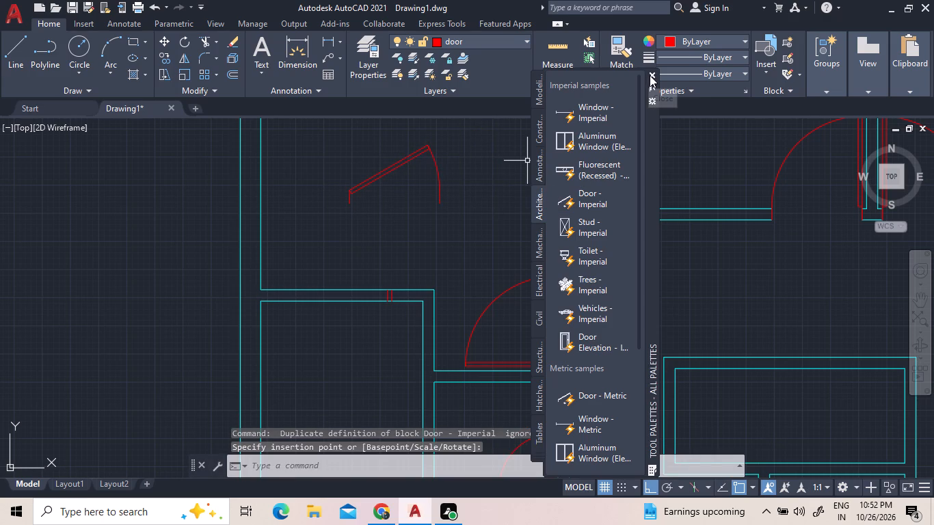
Flip the new door so the hinge is on the right and the leaf swings downward.
left_click(362, 186)
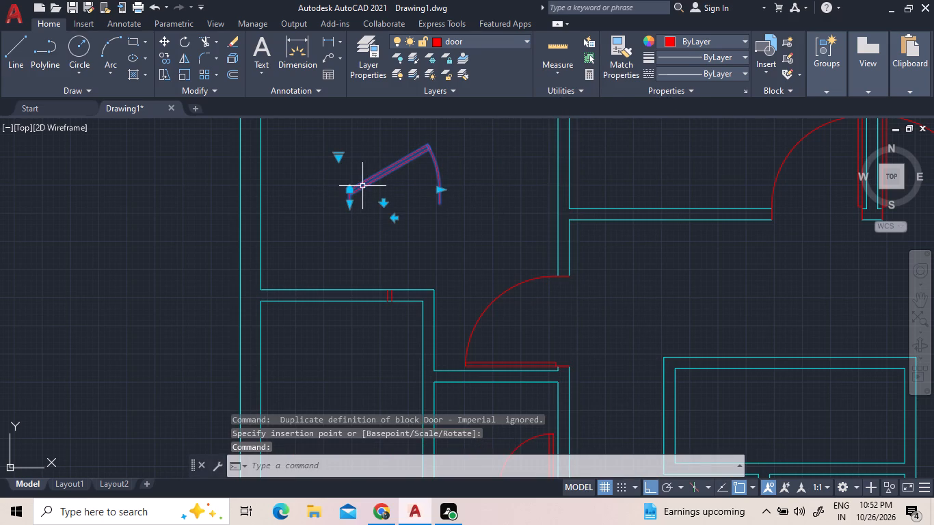
left_click(385, 204)
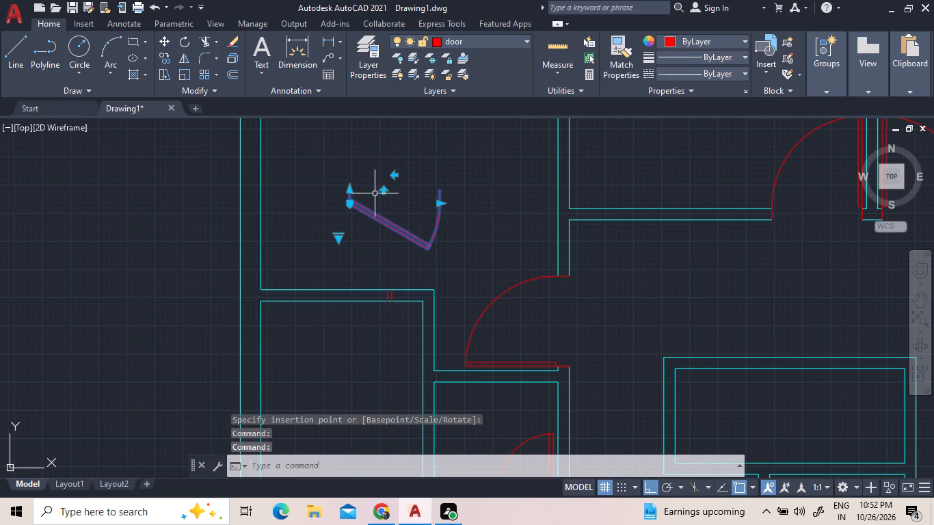
left_click(393, 178)
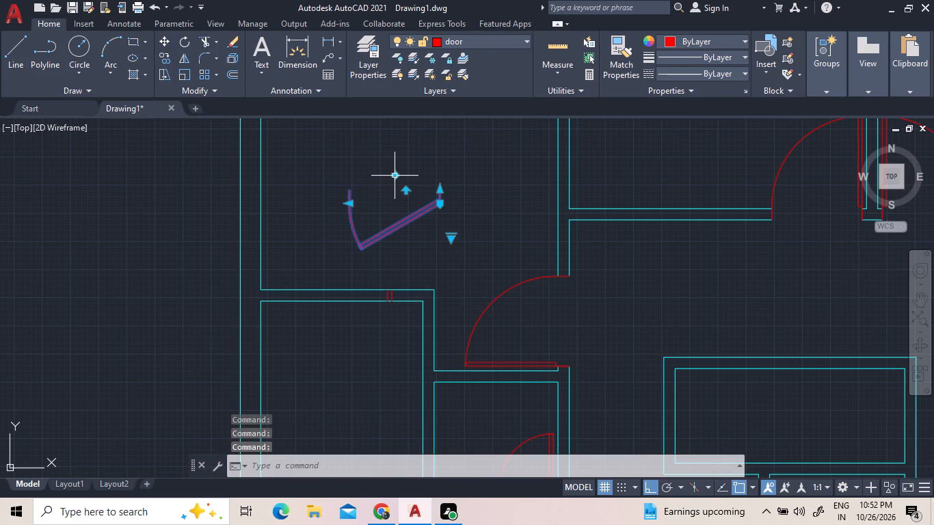
right_click(435, 166)
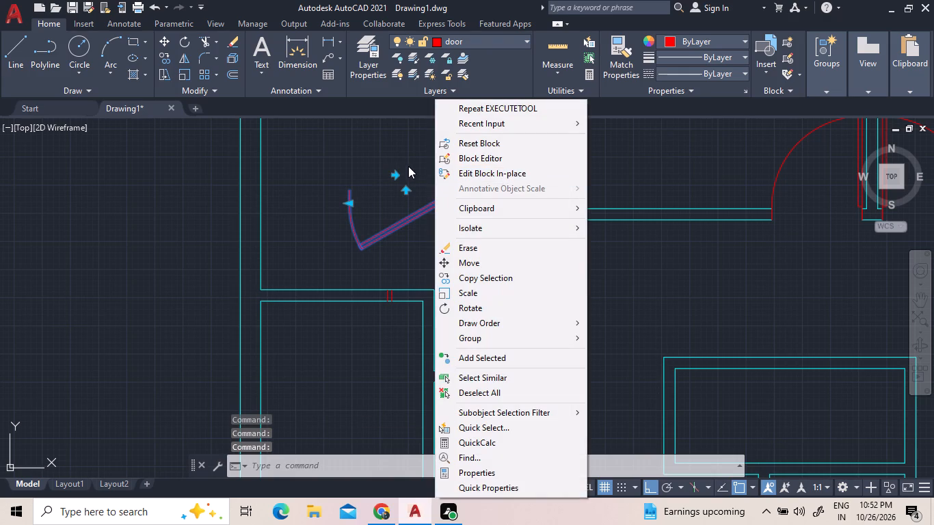
left_click(409, 167)
left_click(413, 143)
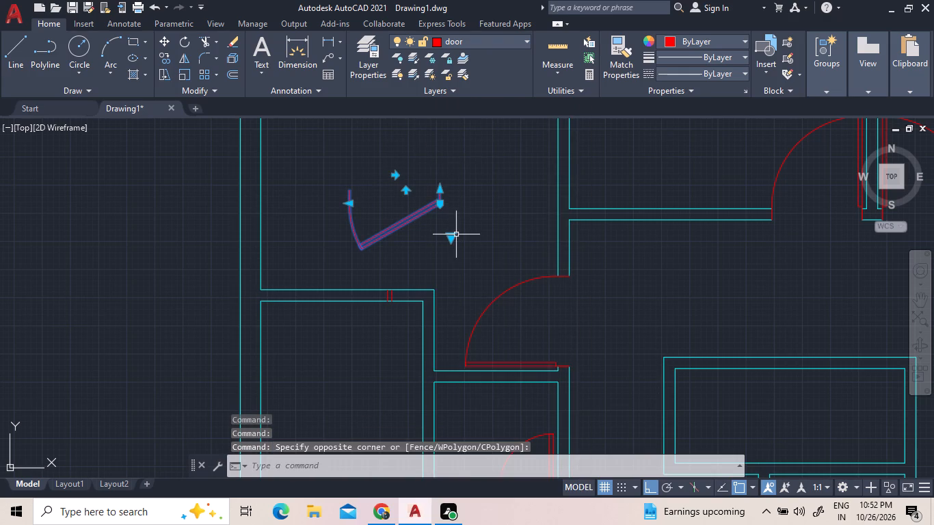
Set the new door to Open 90º and shorten its width from the side opposite the hinge.
left_click(452, 242)
left_click(451, 239)
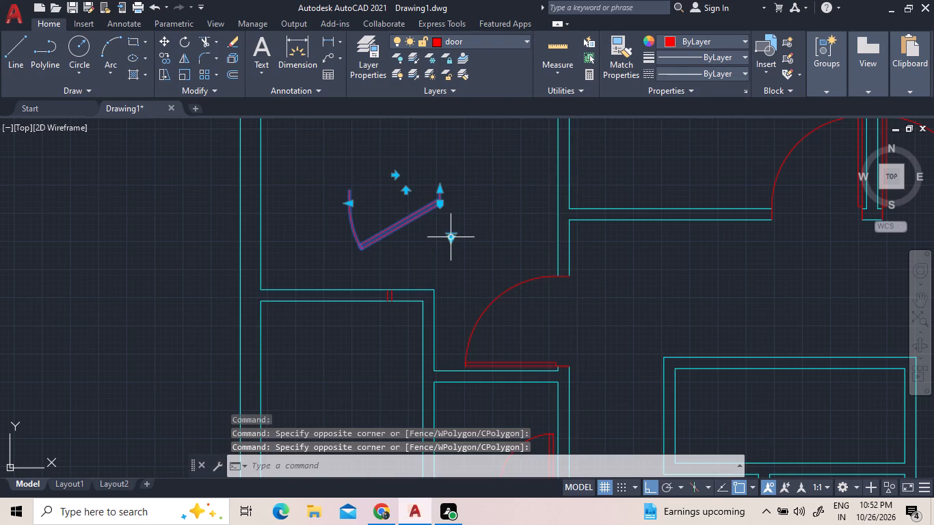
left_click(453, 238)
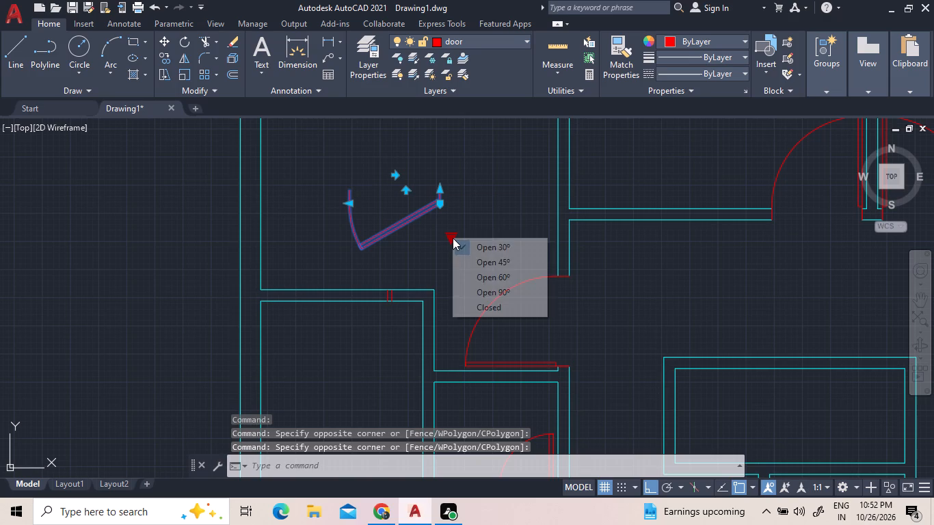
left_click(481, 290)
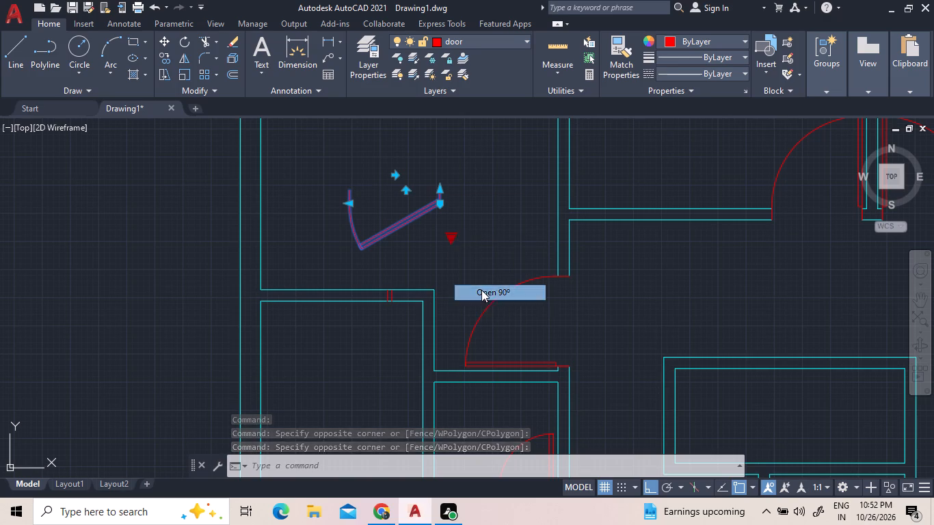
left_click(351, 206)
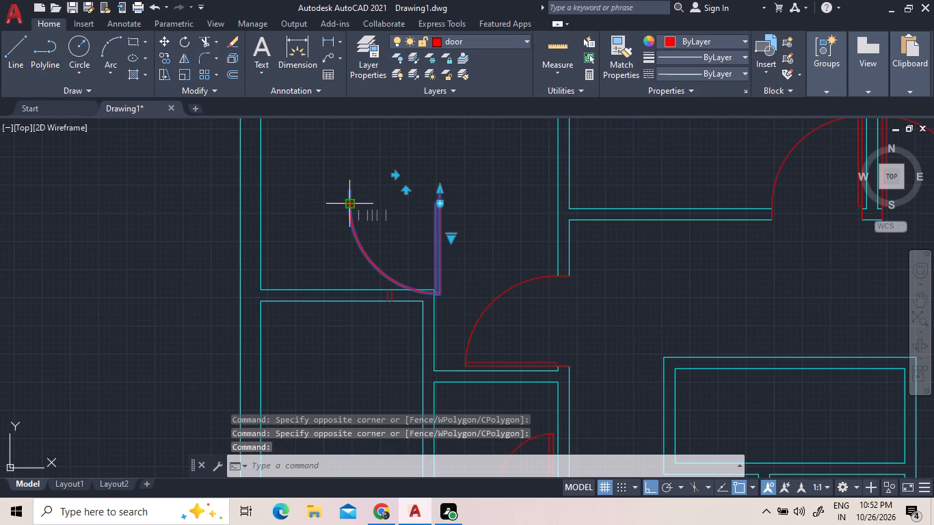
left_click(385, 211)
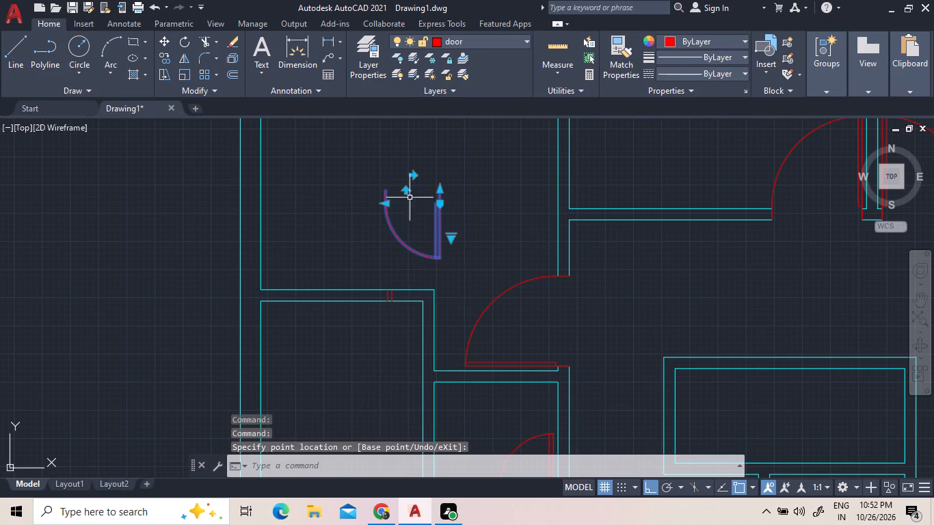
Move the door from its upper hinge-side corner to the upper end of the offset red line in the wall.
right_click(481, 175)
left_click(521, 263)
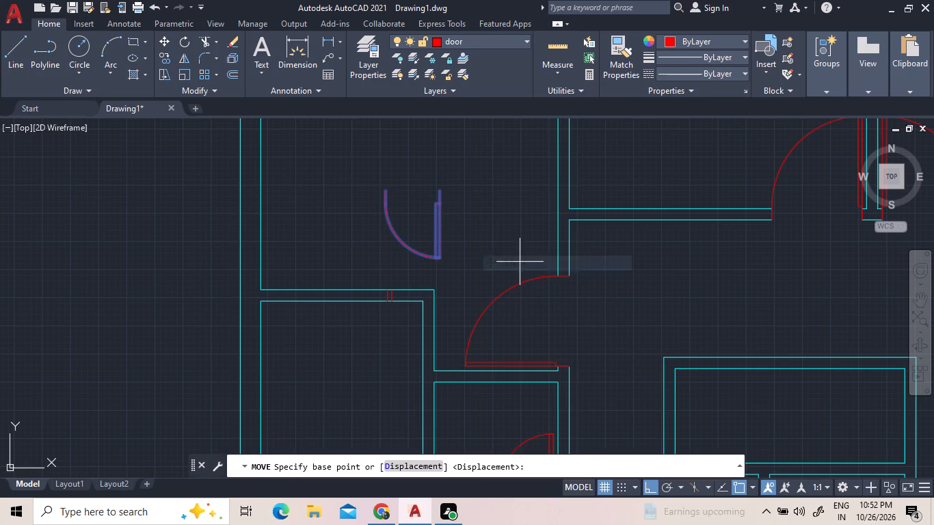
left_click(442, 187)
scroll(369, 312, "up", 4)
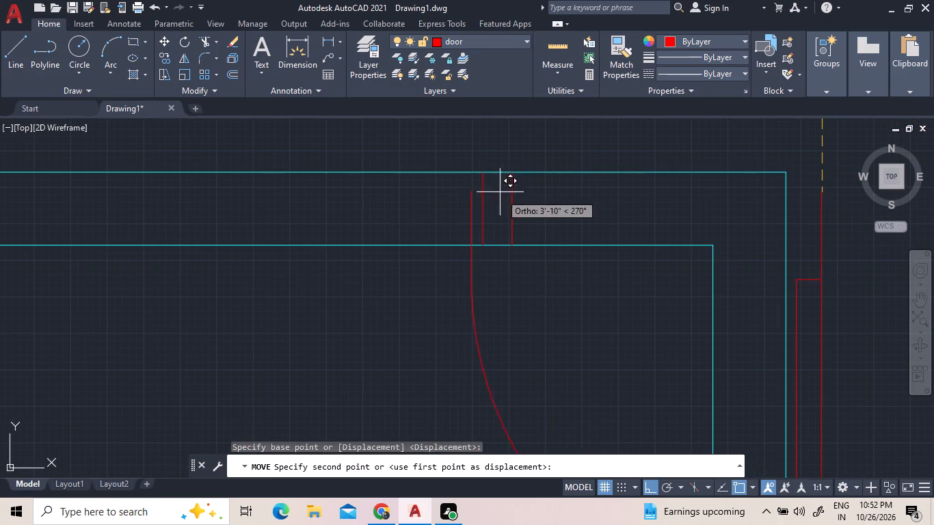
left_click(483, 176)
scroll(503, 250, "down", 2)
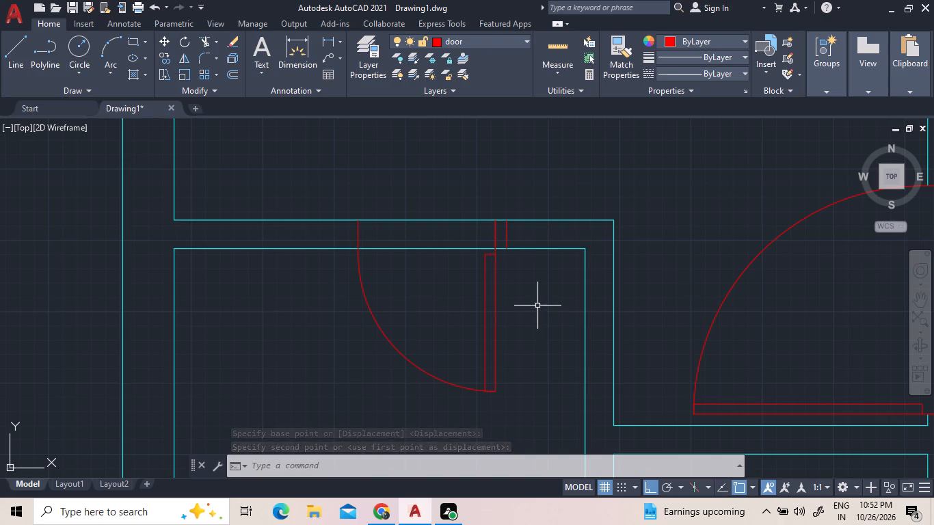
Move the door from its upper hinge-side corner to the upper end of the original red line, nearer the wall corner.
left_click(526, 304)
left_click(417, 272)
right_click(490, 187)
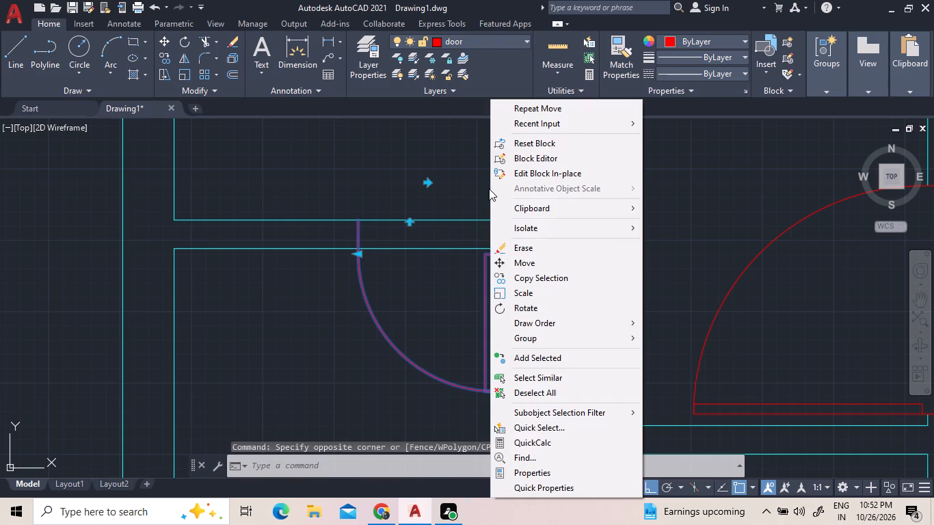
left_click(557, 265)
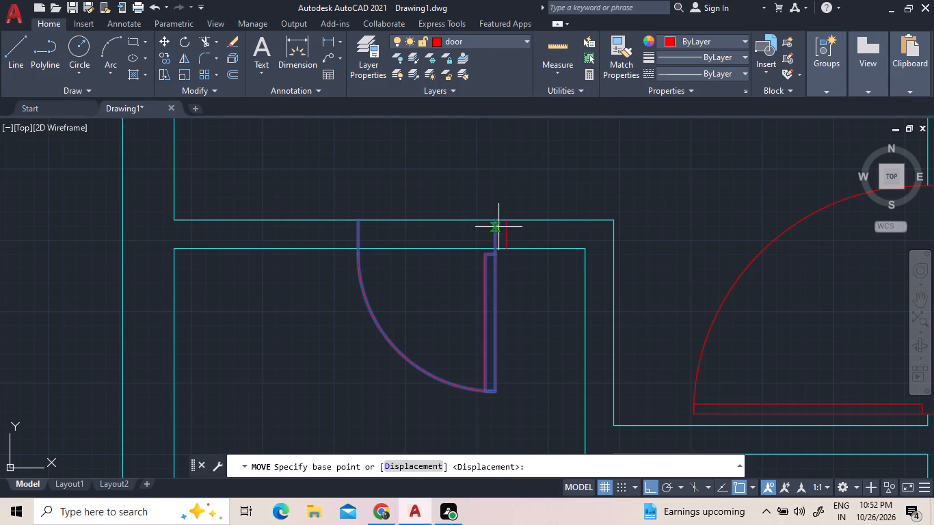
left_click(494, 224)
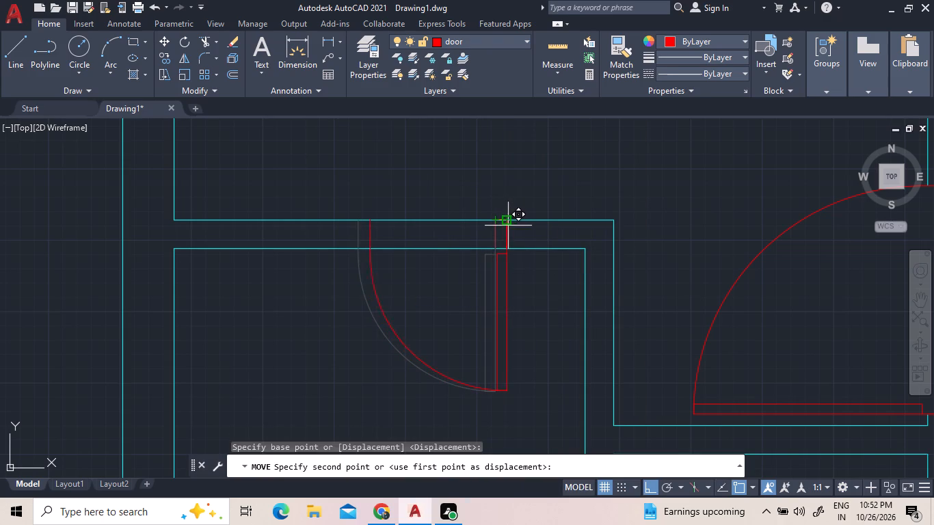
left_click(511, 223)
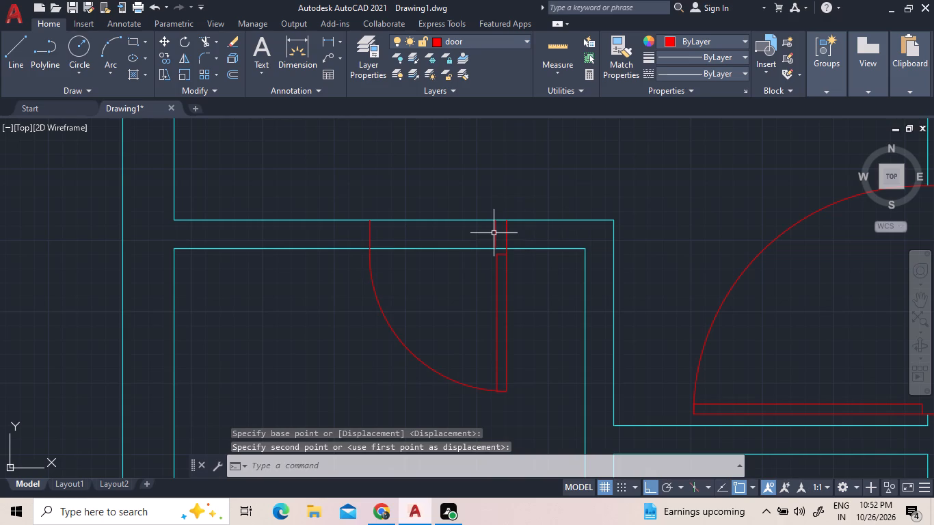
Trim both horizontal wall lines across the new door opening, removing the leftover offset red line and wall stubs beside the hinge.
left_click(211, 40)
left_click(418, 277)
left_click(425, 168)
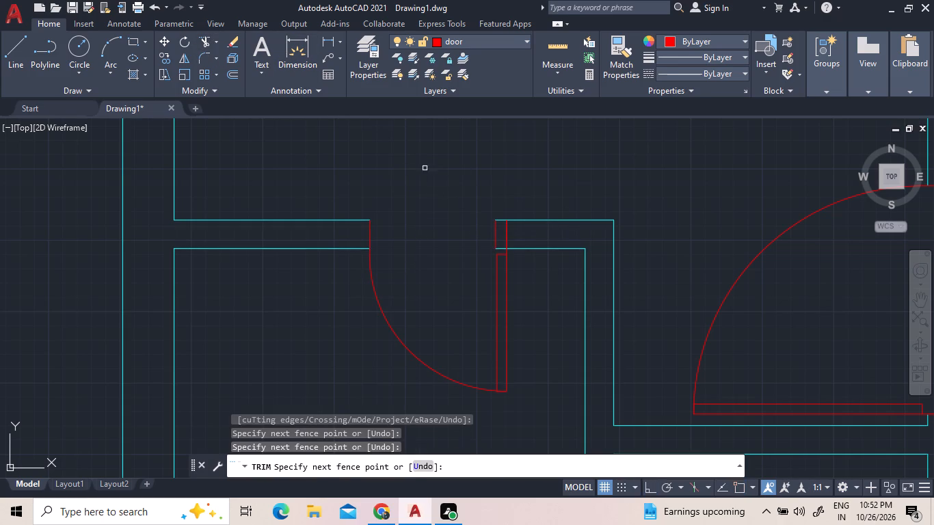
left_click(497, 232)
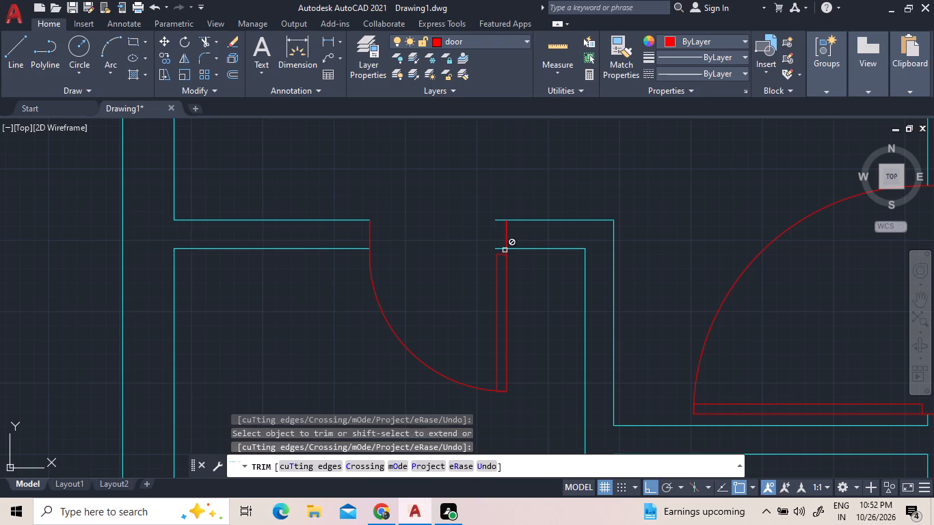
left_click(505, 253)
left_click(505, 216)
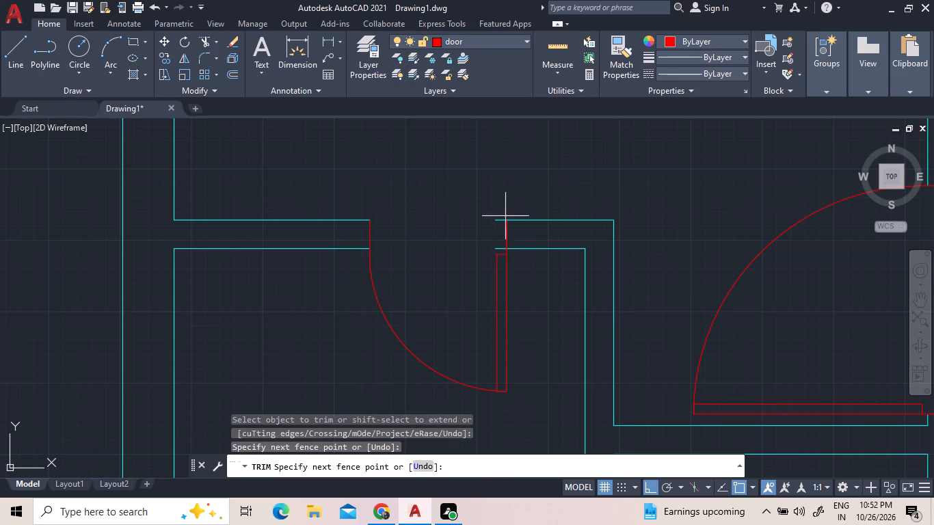
left_click(504, 262)
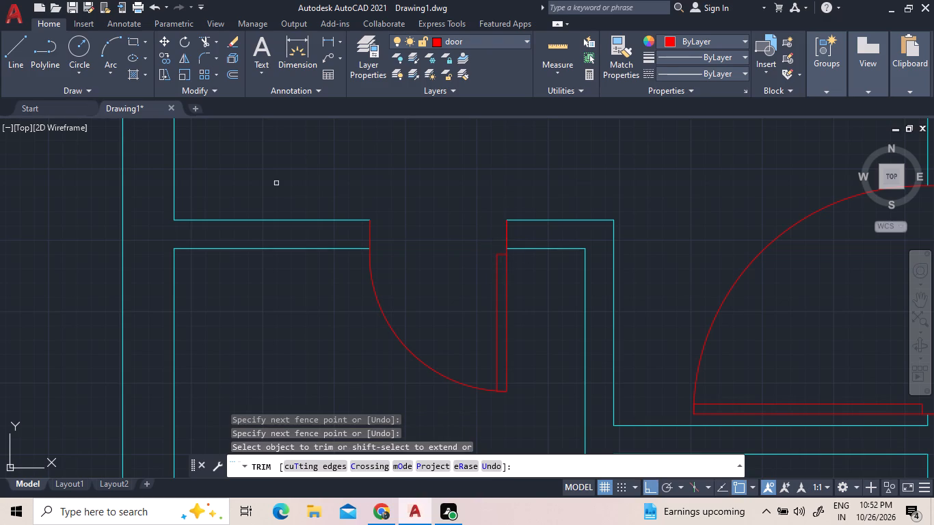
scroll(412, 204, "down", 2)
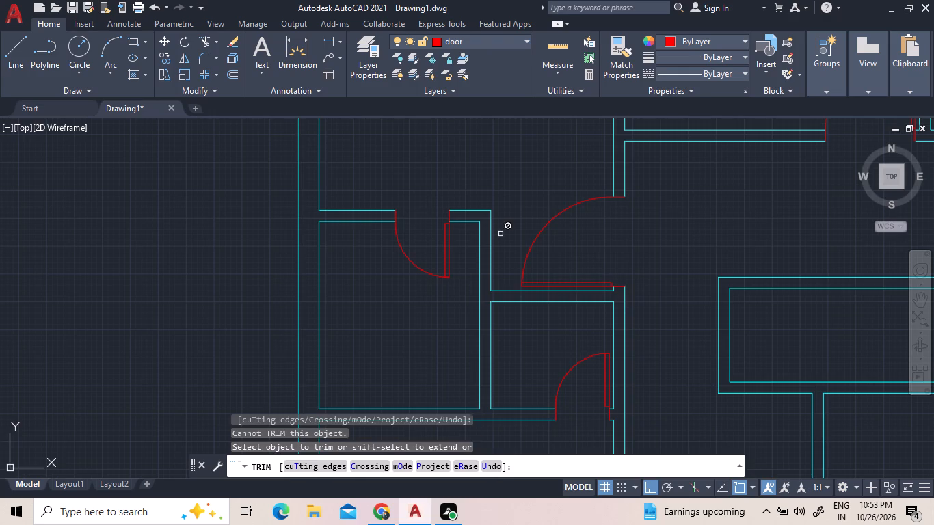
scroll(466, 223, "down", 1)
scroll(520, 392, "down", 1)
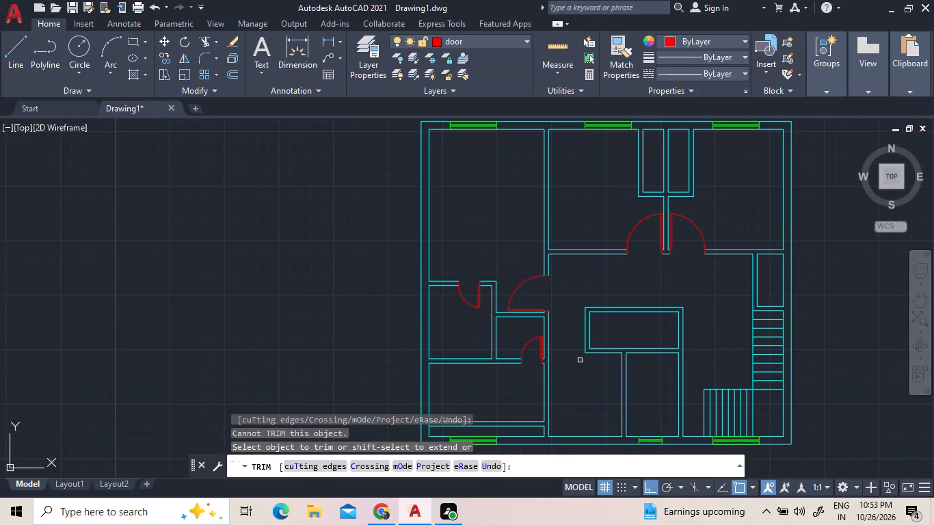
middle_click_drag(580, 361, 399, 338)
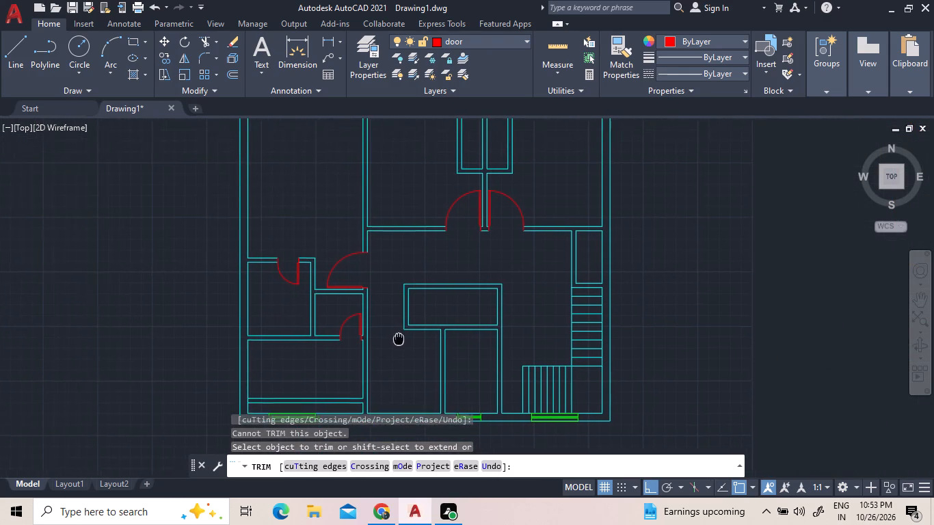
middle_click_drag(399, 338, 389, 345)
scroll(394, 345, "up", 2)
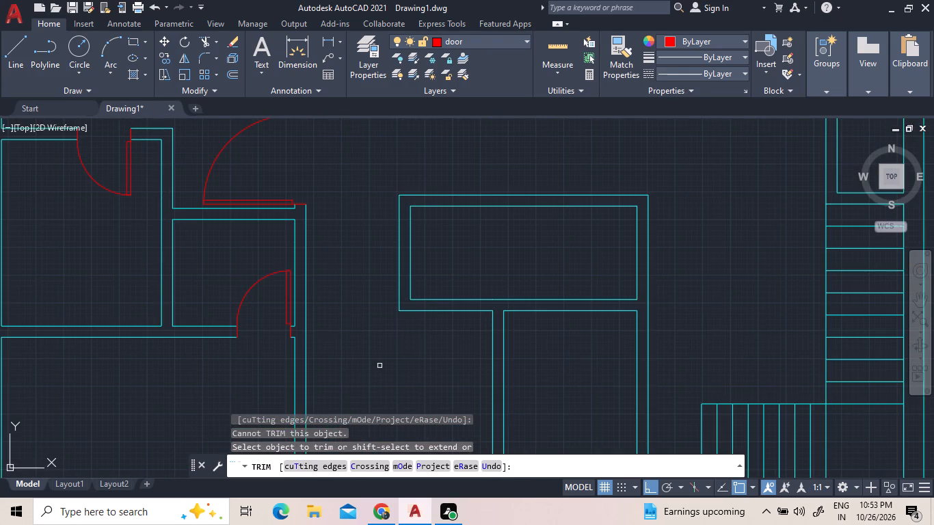
Mirror the lower door across the outer line of the vertical wall beside its hinge, keeping the original door.
right_click(273, 242)
left_click(294, 254)
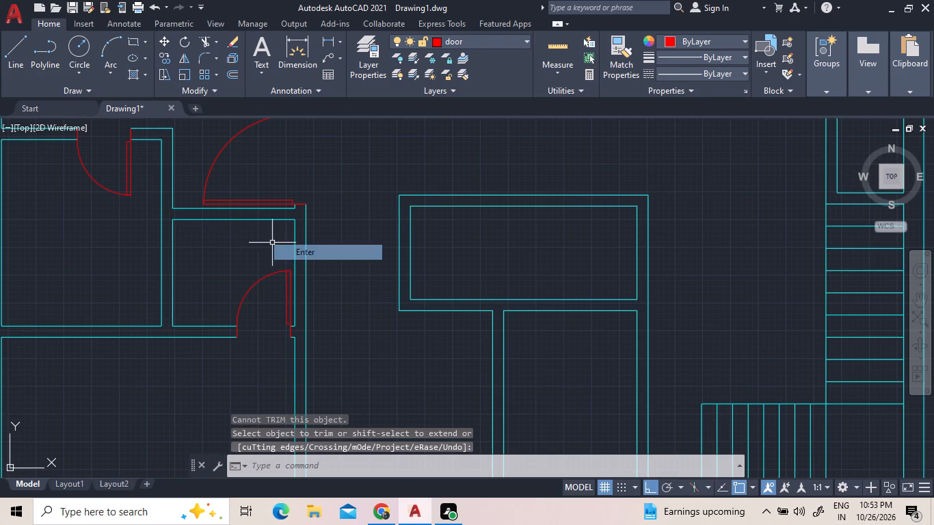
left_click(269, 304)
left_click(242, 251)
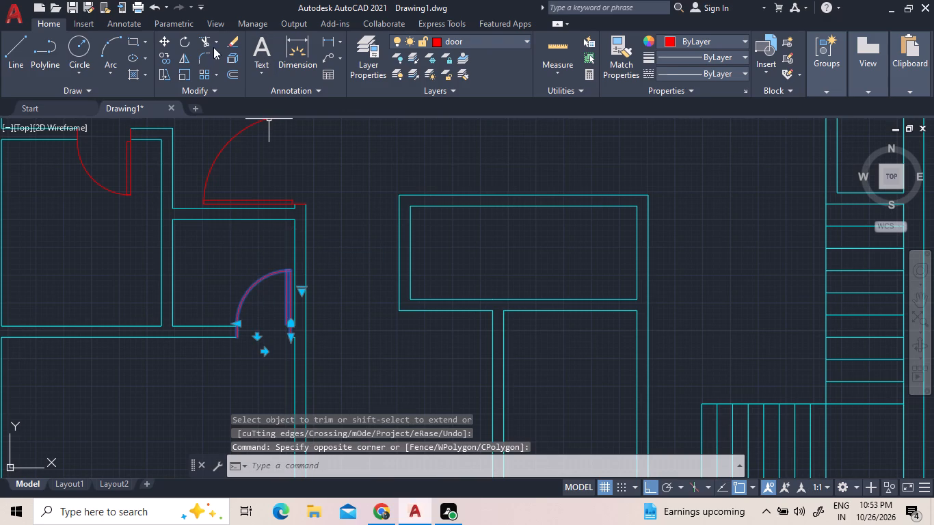
left_click(183, 56)
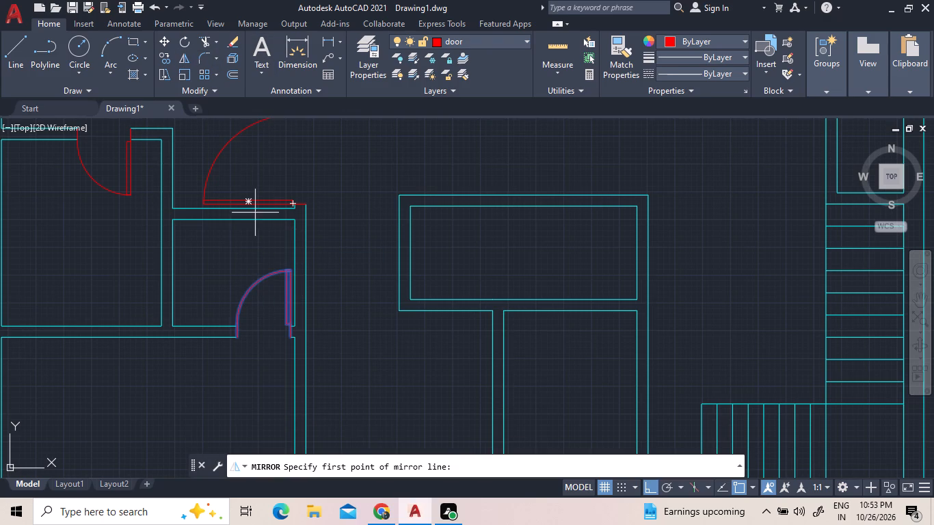
scroll(293, 331, "up", 2)
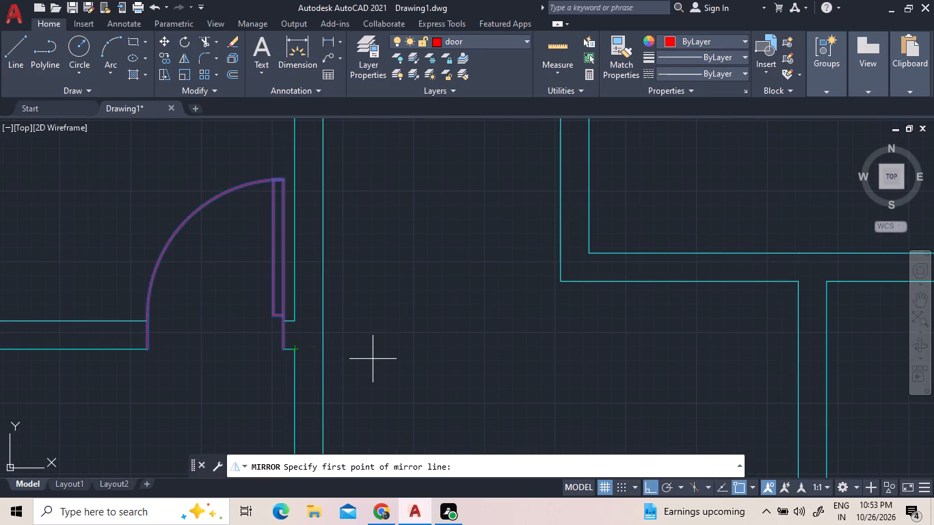
left_click(323, 350)
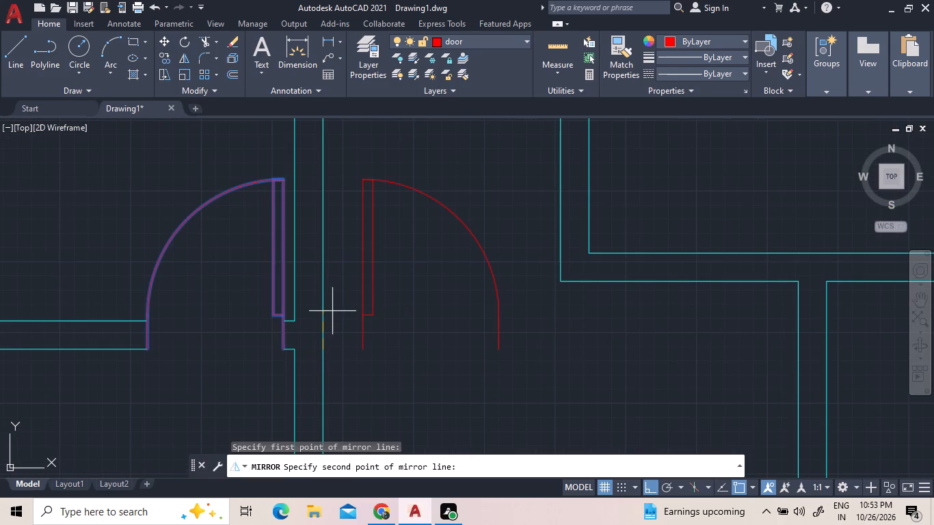
left_click(337, 262)
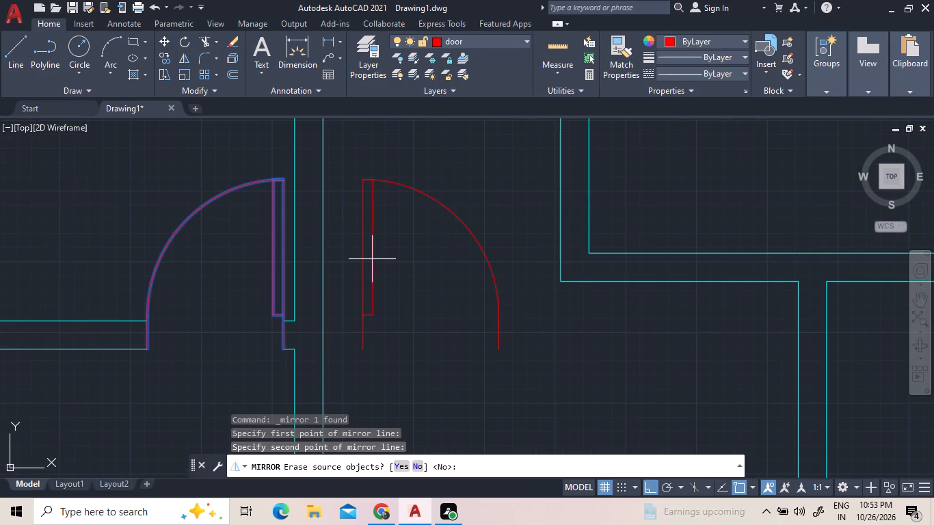
left_click(369, 259)
left_click(417, 468)
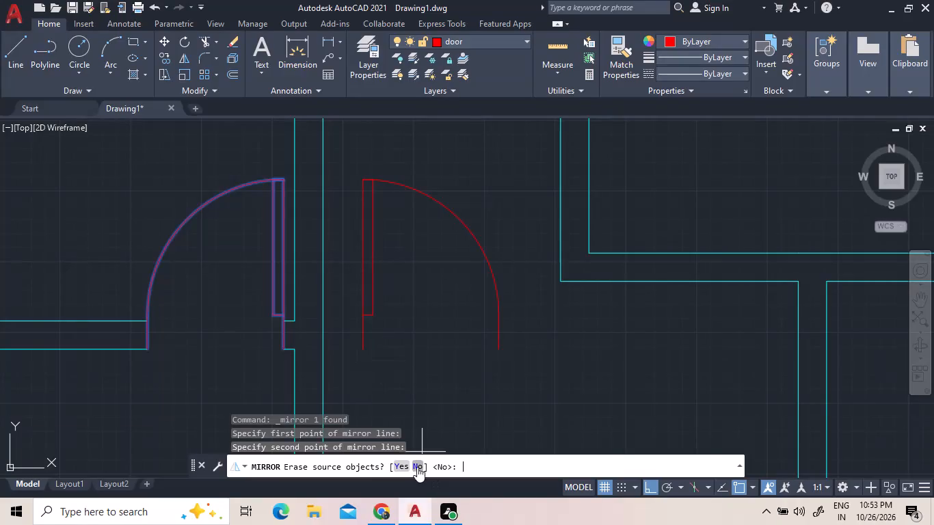
Flip the mirrored door vertically so that it swings downward.
left_click(363, 291)
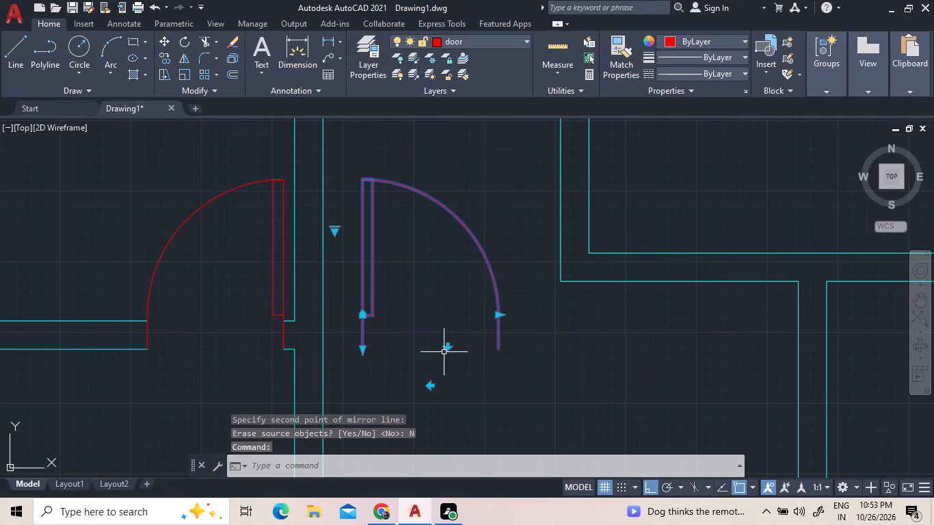
left_click(449, 347)
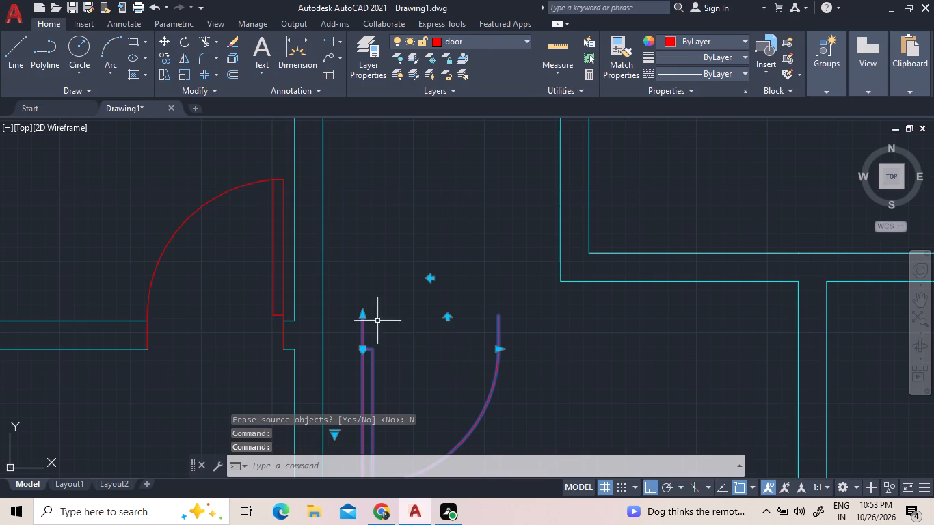
Move the flipped door from its upper hinge-side end onto the outer vertical wall line, near the original door's upper wall stub.
right_click(339, 260)
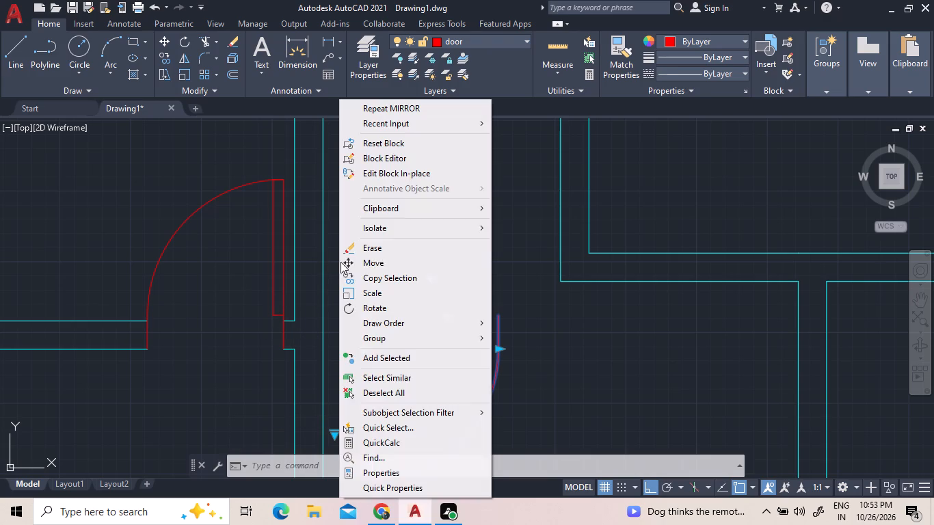
left_click(350, 266)
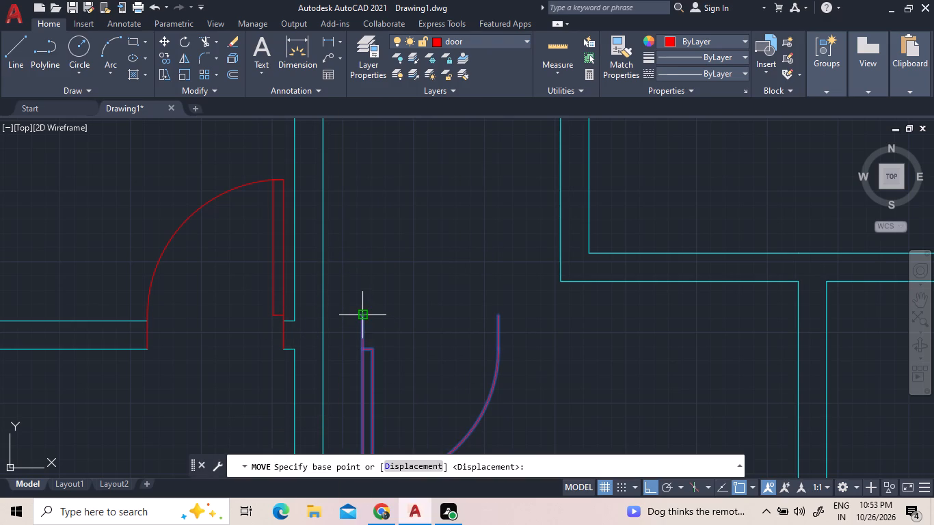
left_click(362, 315)
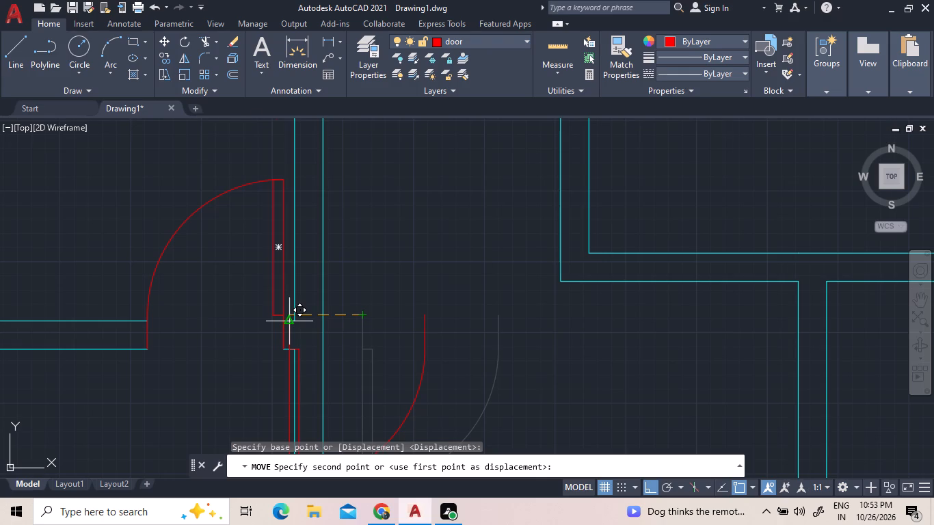
scroll(293, 321, "up", 2)
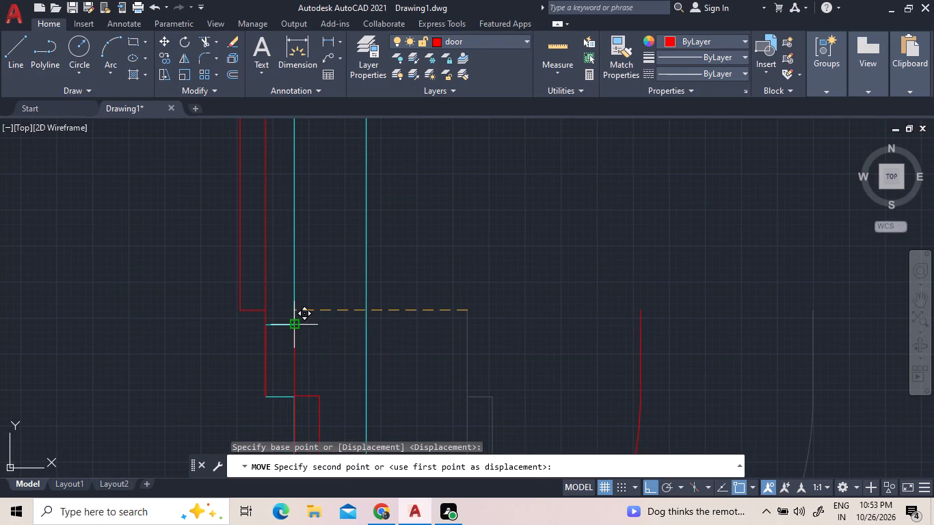
left_click(368, 321)
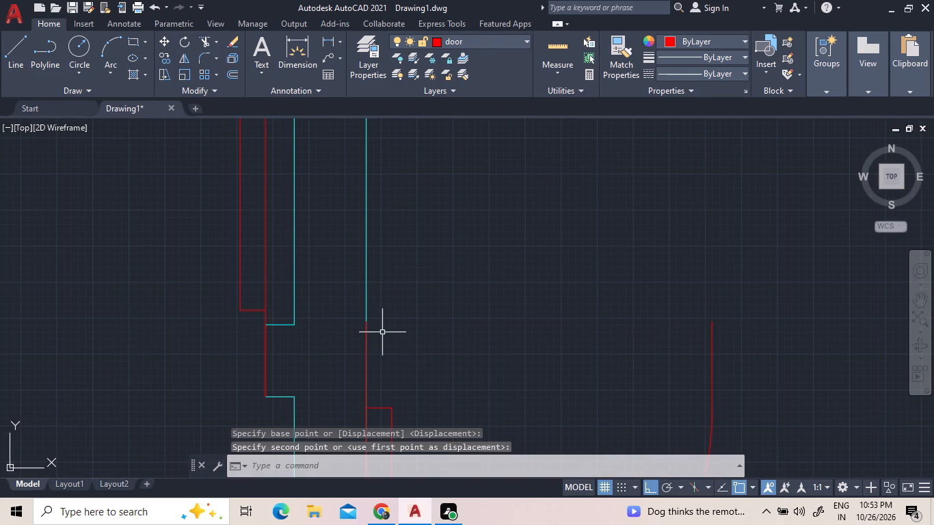
Extend the upper horizontal wall stub beside the original door's hinge across the new door to the vertical wall beyond it.
left_click(215, 42)
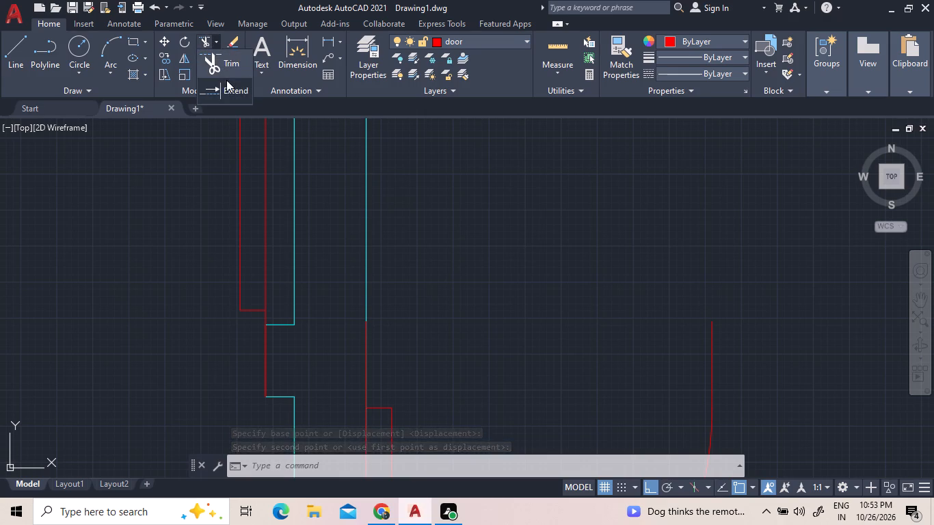
left_click(226, 82)
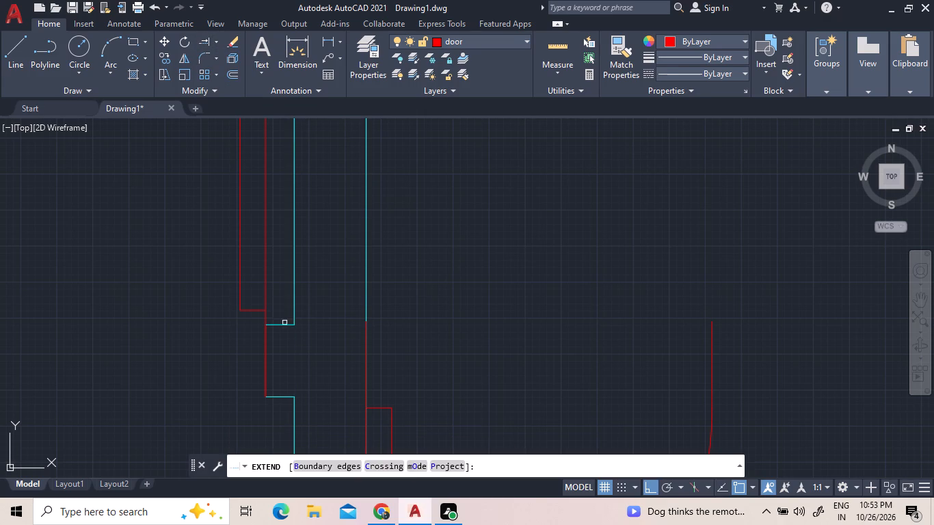
left_click(289, 327)
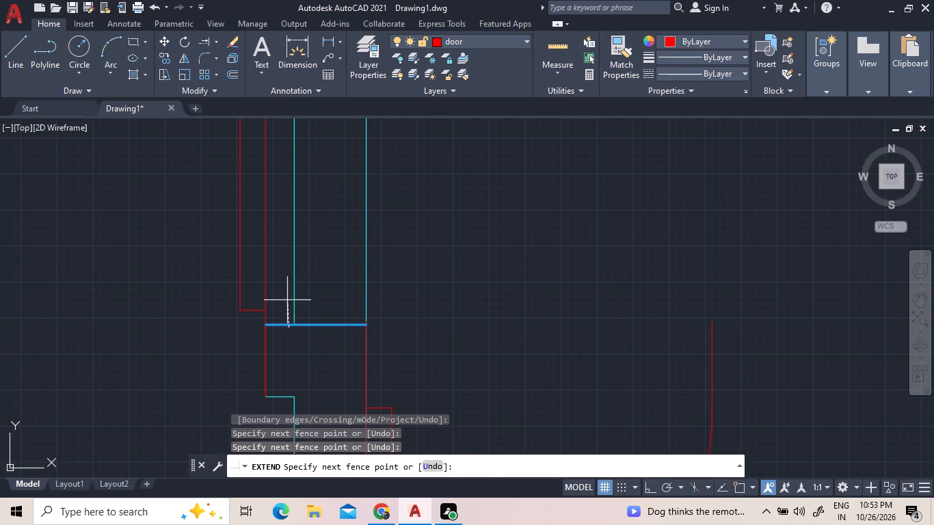
left_click(289, 299)
left_click(344, 337)
left_click(354, 301)
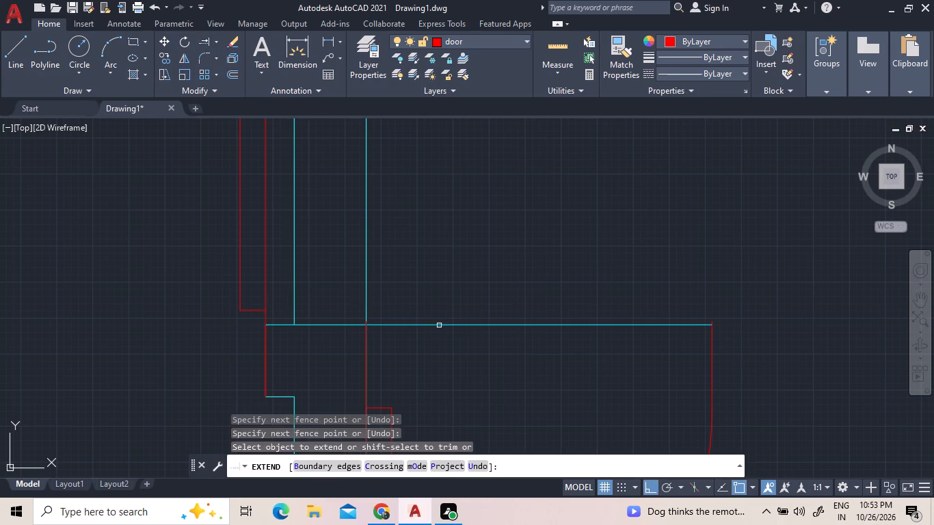
scroll(455, 353, "down", 1)
left_click(543, 363)
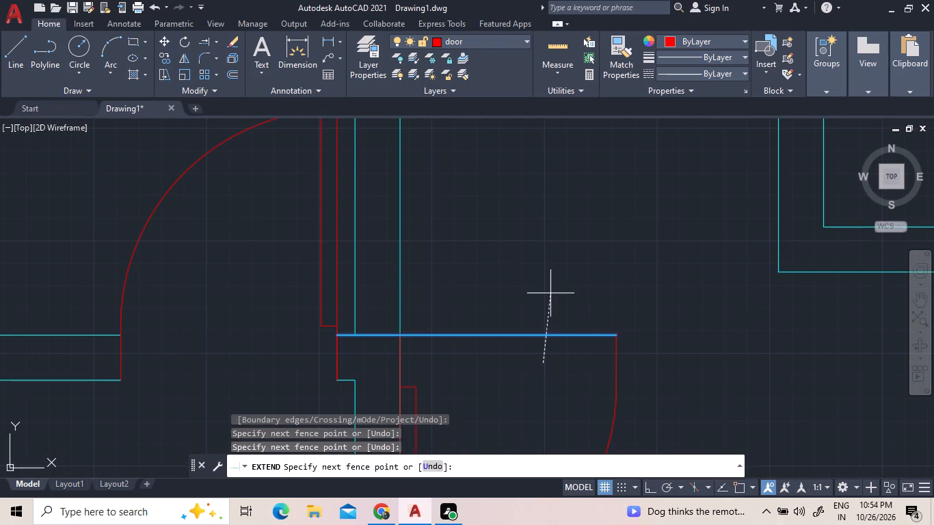
left_click(621, 262)
left_click(604, 356)
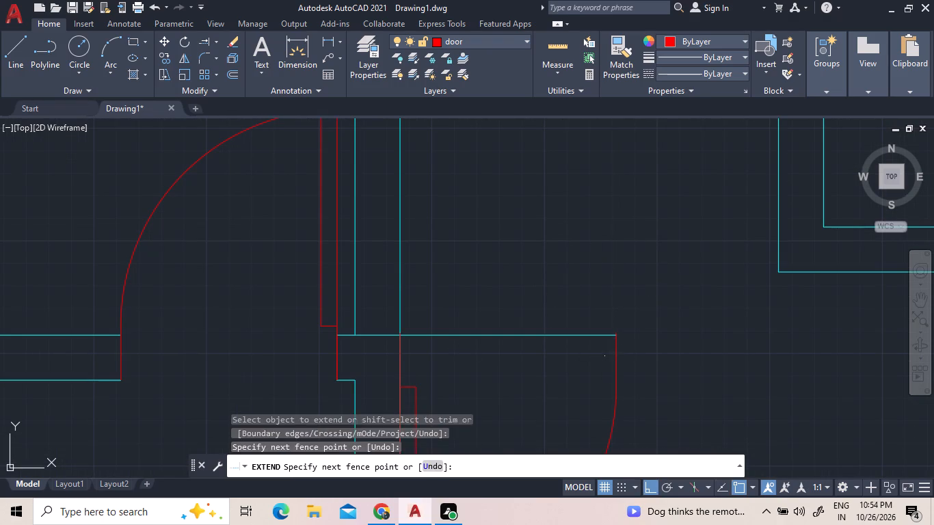
scroll(608, 308, "down", 4)
left_click(609, 293)
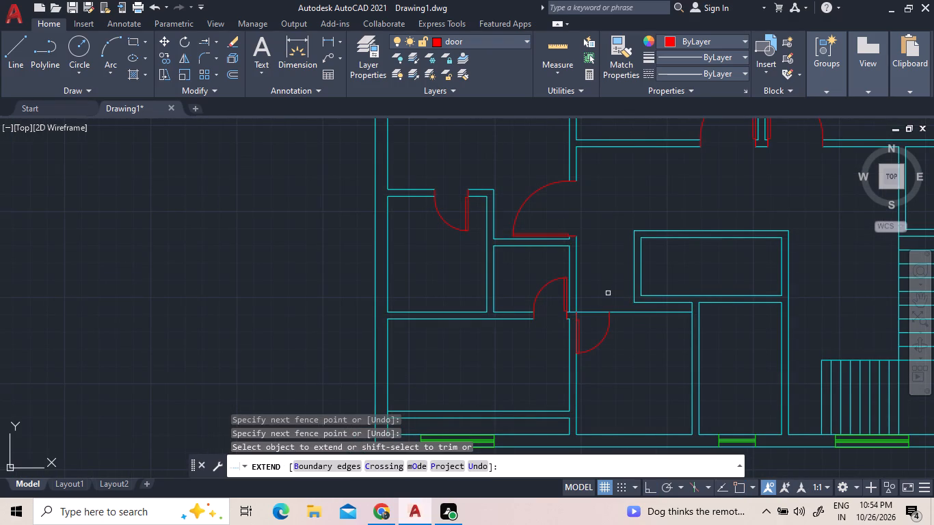
Extend both left-hand vertical wall lines of the small rectangular room down to the newly extended horizontal wall line.
left_click(633, 299)
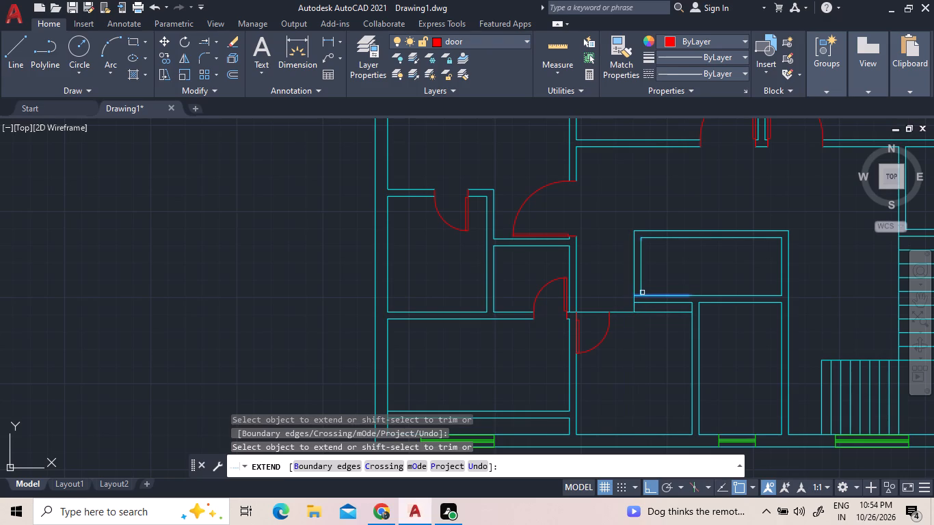
left_click(641, 289)
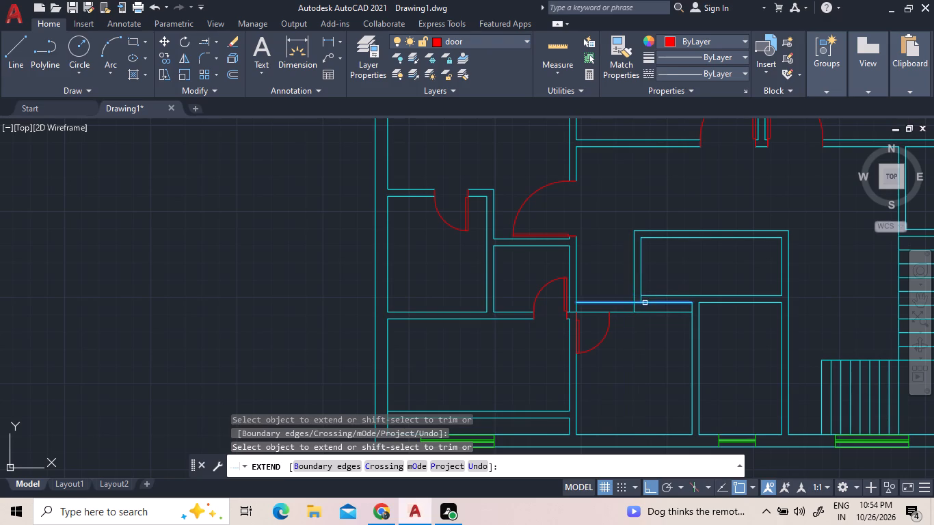
left_click(643, 301)
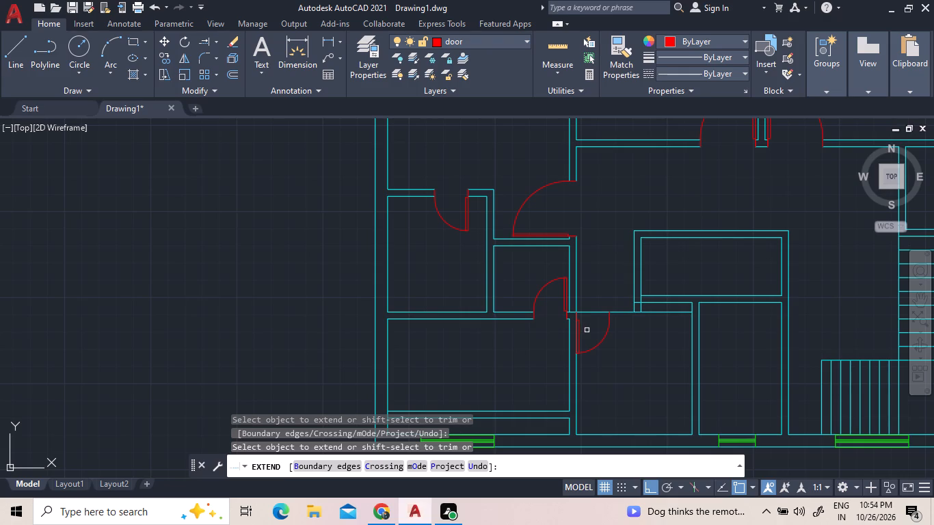
Extend the lower horizontal wall stub beside the original door's hinge across the new door to the same vertical wall.
scroll(580, 324, "up", 4)
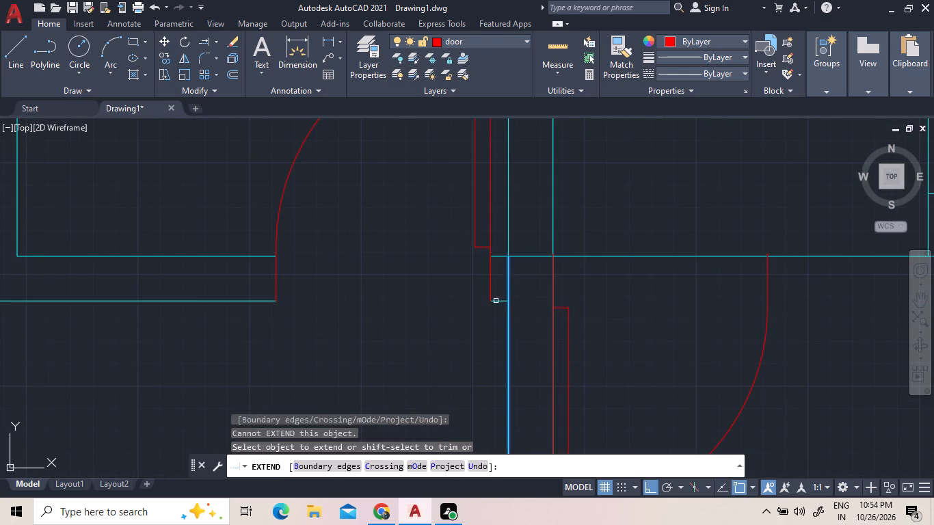
scroll(500, 301, "down", 4)
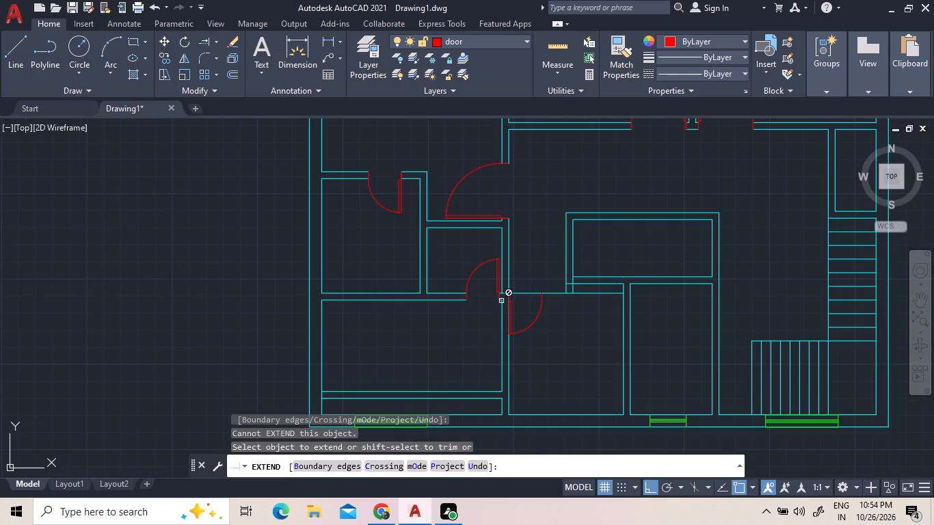
scroll(503, 300, "up", 2)
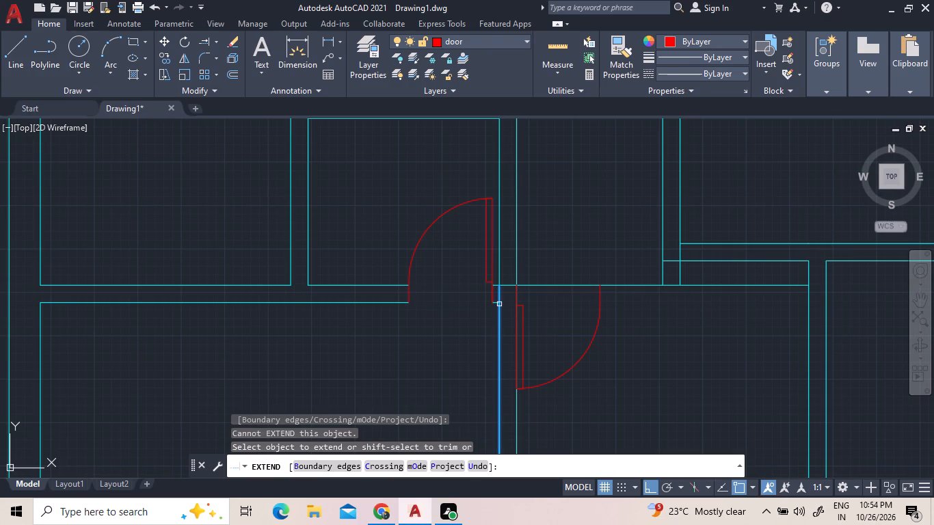
scroll(498, 302, "up", 2)
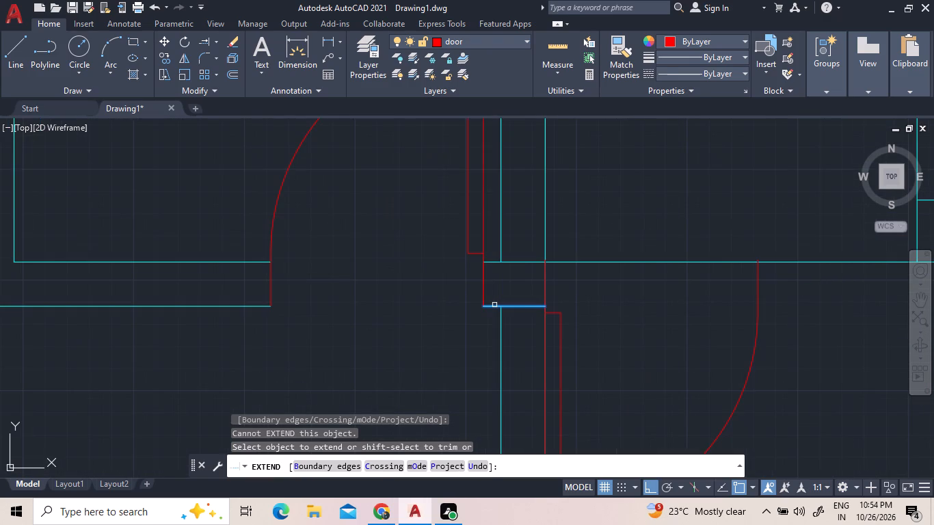
left_click(495, 306)
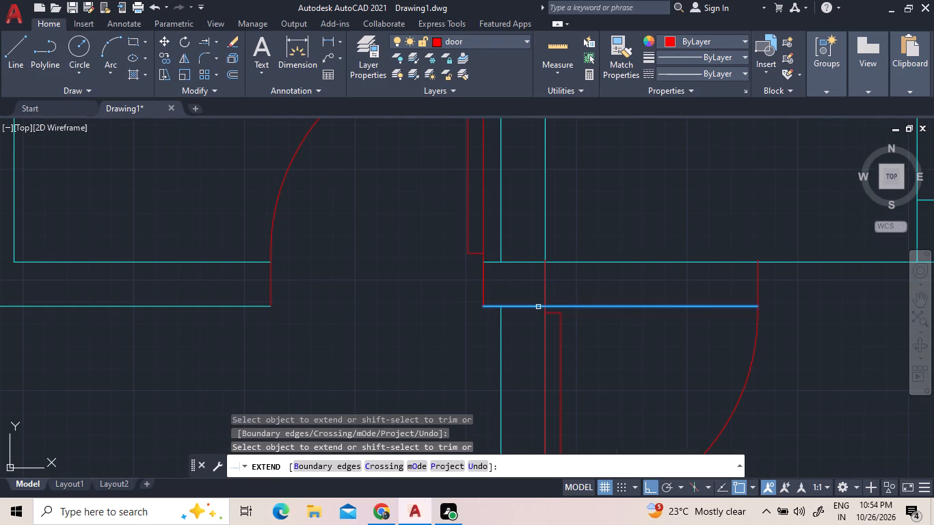
left_click(538, 307)
scroll(656, 305, "down", 2)
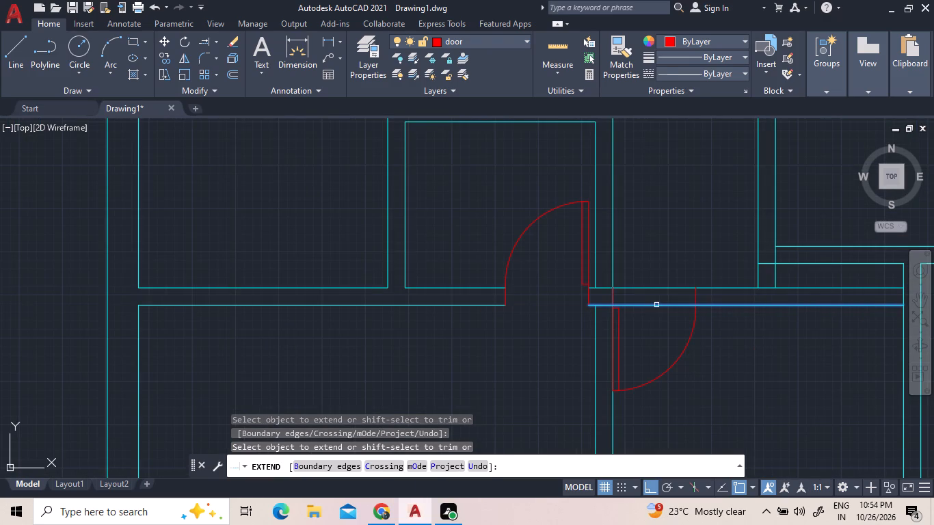
left_click(658, 306)
scroll(680, 305, "down", 2)
middle_click_drag(758, 287, 745, 293)
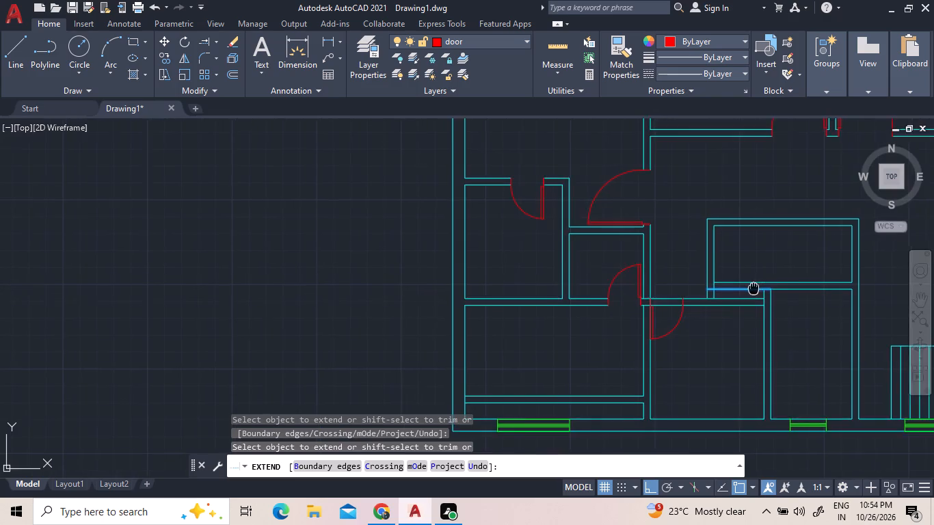
middle_click_drag(745, 293, 645, 331)
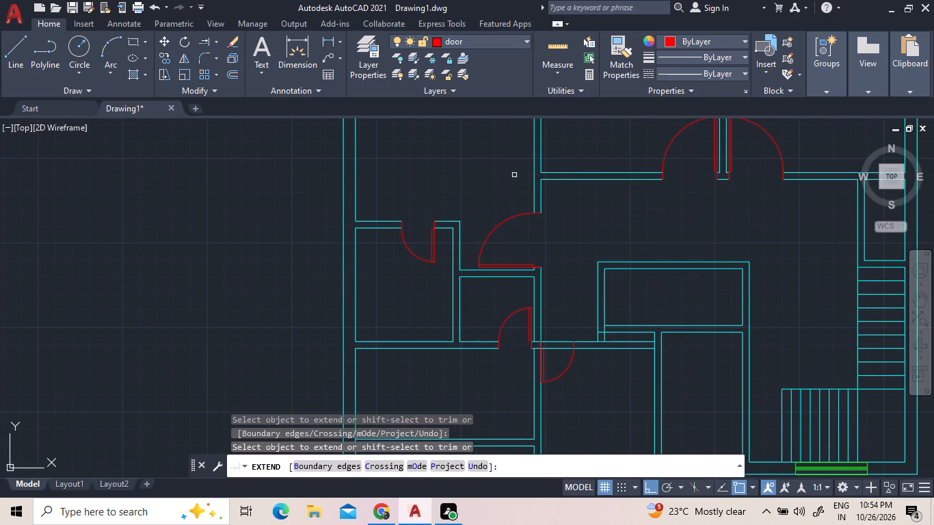
Trim both horizontal wall lines out of the vertical wall between the two adjacent doors and across the new door's opening.
left_click(222, 46)
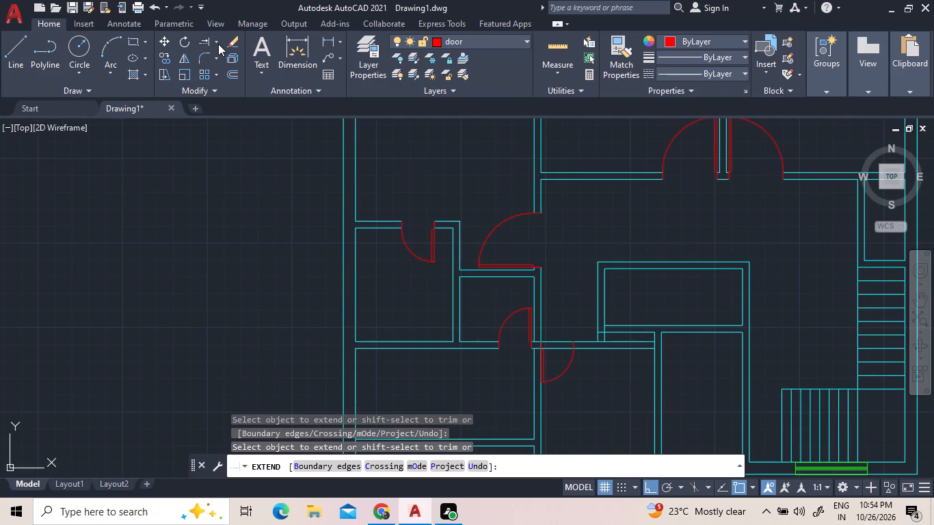
left_click(215, 42)
left_click(221, 59)
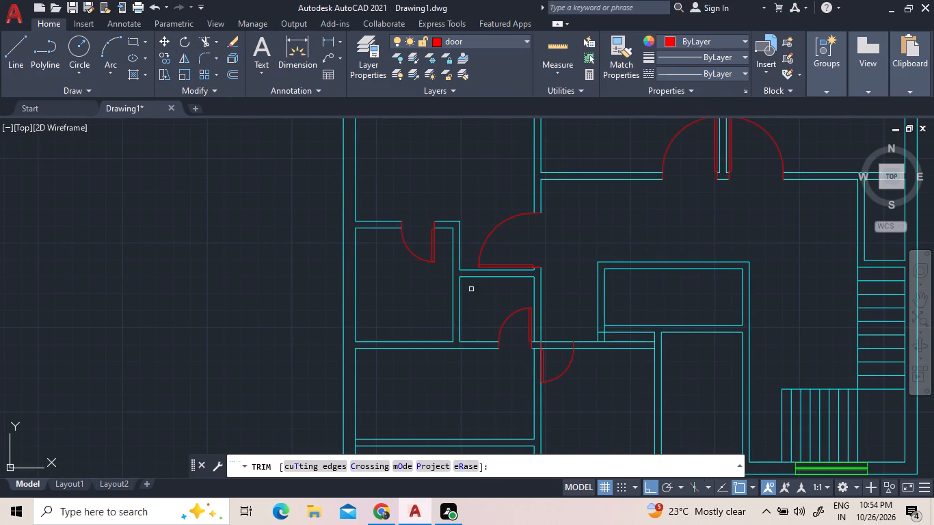
scroll(542, 355, "up", 3)
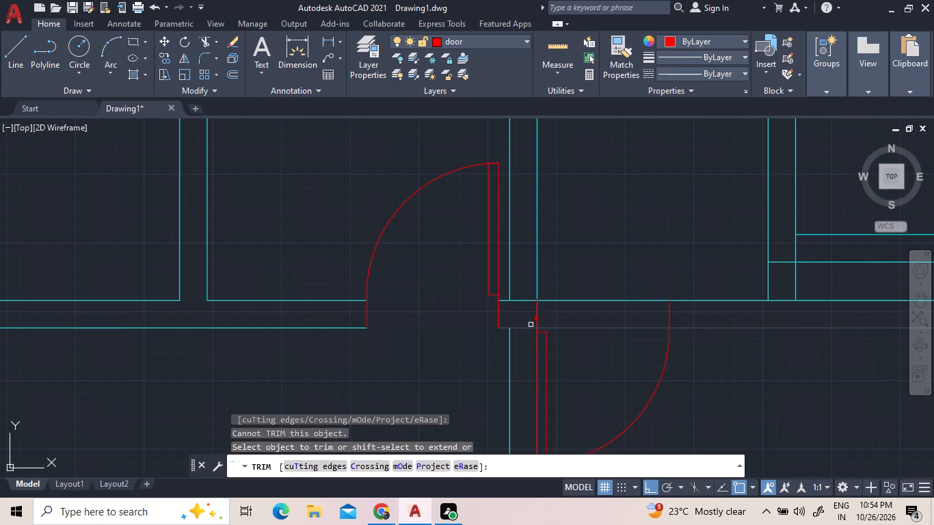
left_click(522, 273)
left_click(522, 360)
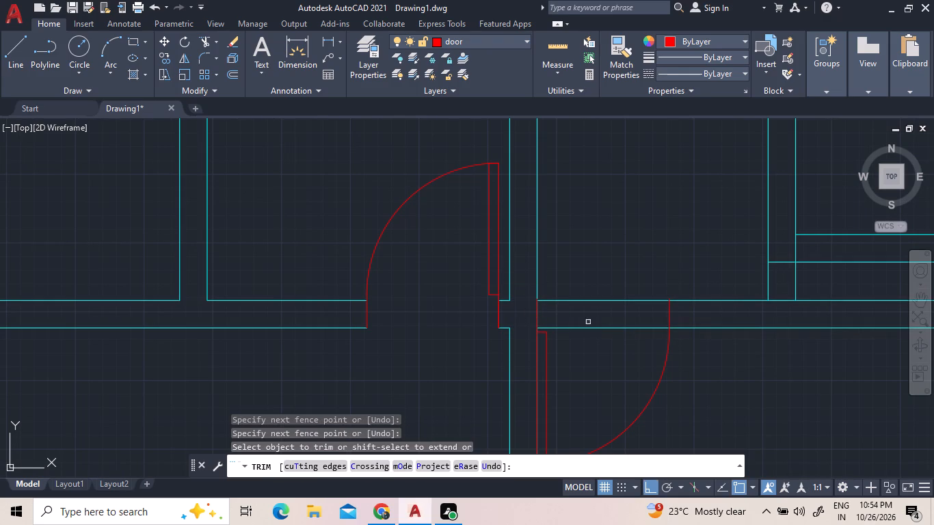
left_click(600, 347)
left_click(595, 261)
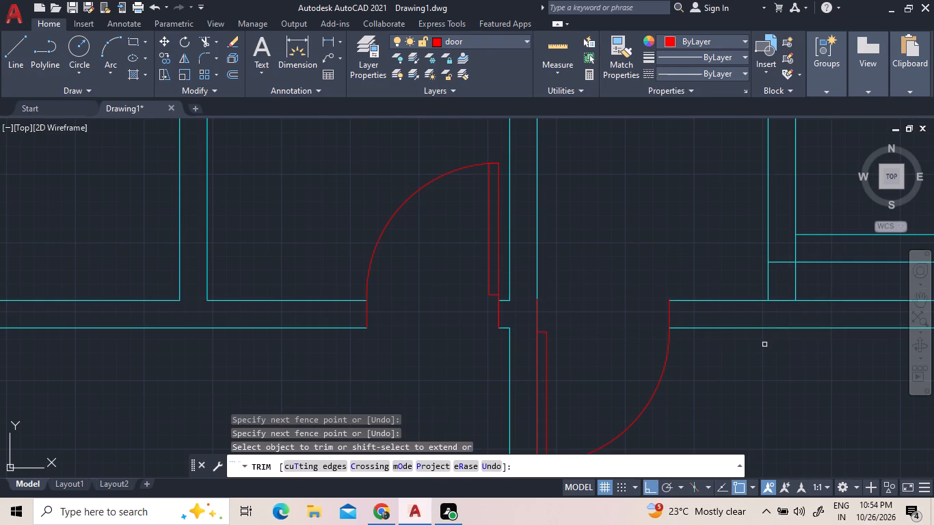
Trim the overlapping wall segments at the stepped corner beyond the new door, including the upper horizontal line running to the next room wall.
scroll(764, 349, "down", 2)
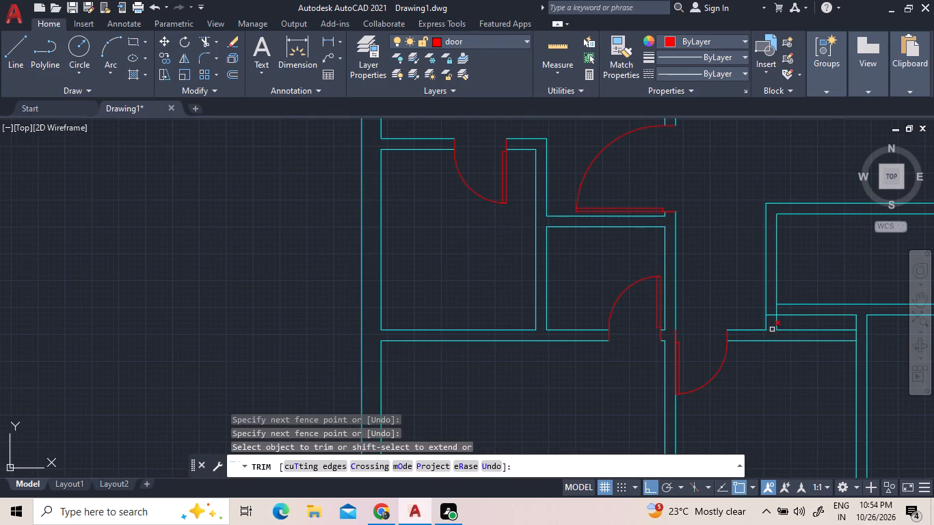
left_click(773, 332)
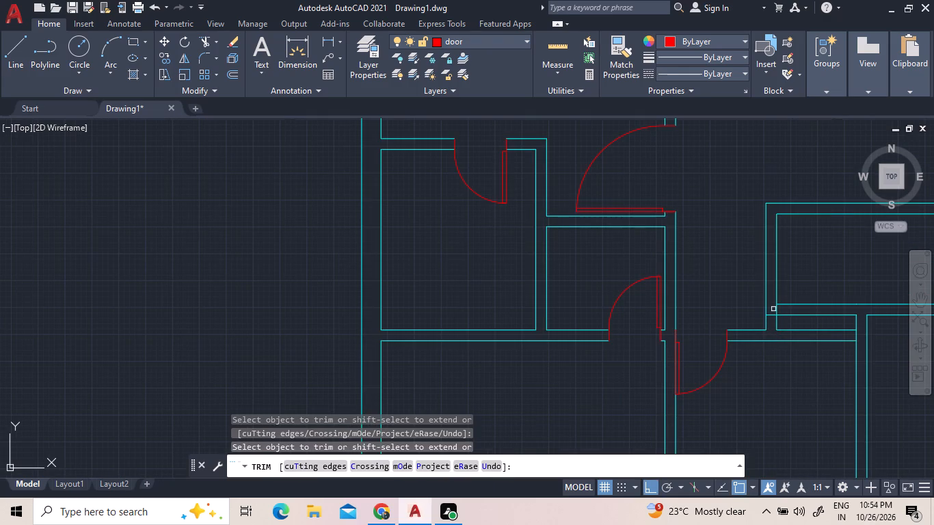
left_click(773, 315)
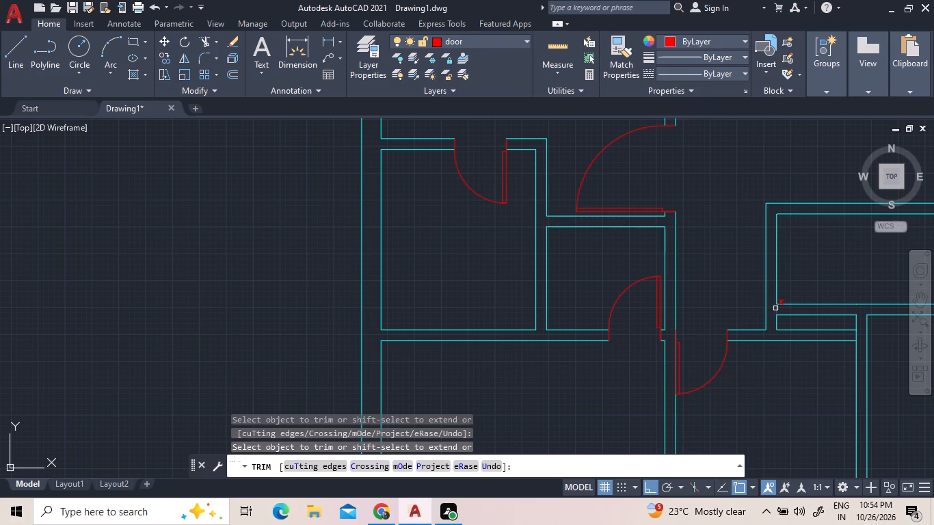
left_click(776, 308)
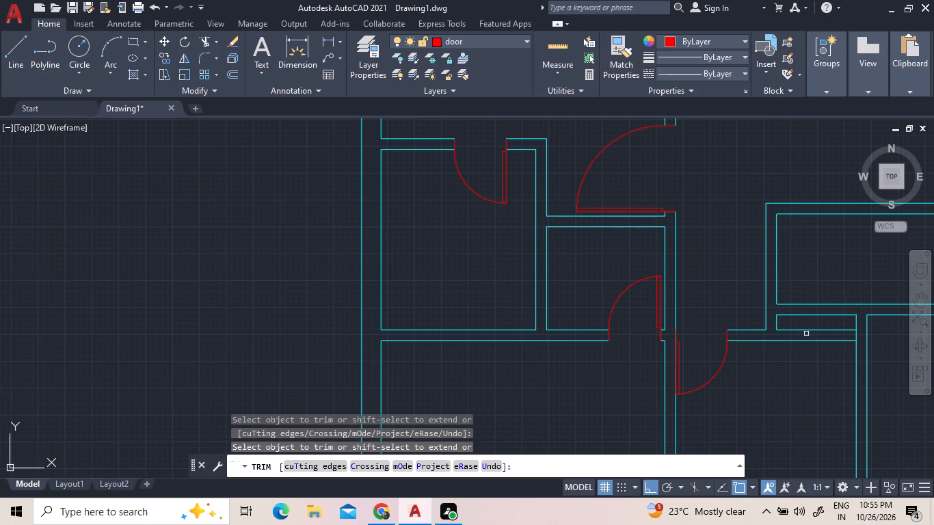
left_click(795, 328)
Extend the short vertical line at the stepped corner down to the lower horizontal wall line.
left_click(217, 39)
left_click(233, 94)
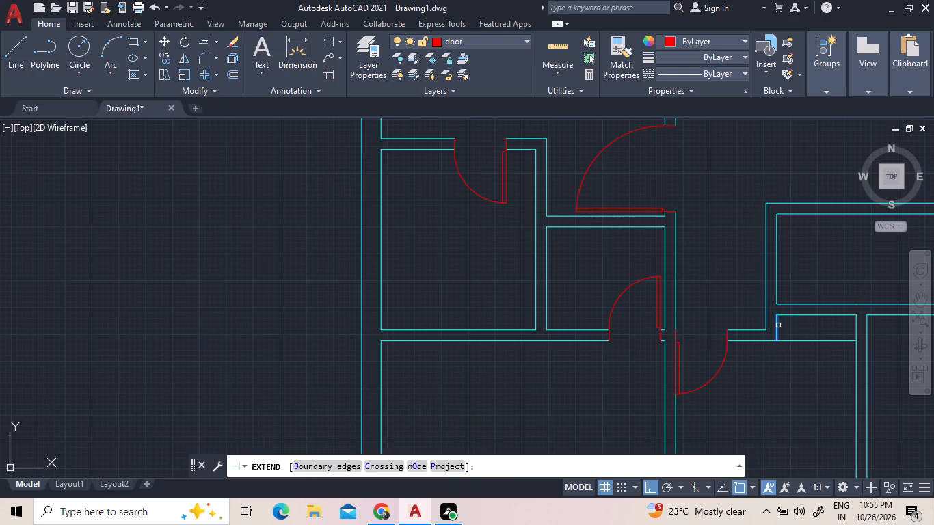
left_click(778, 325)
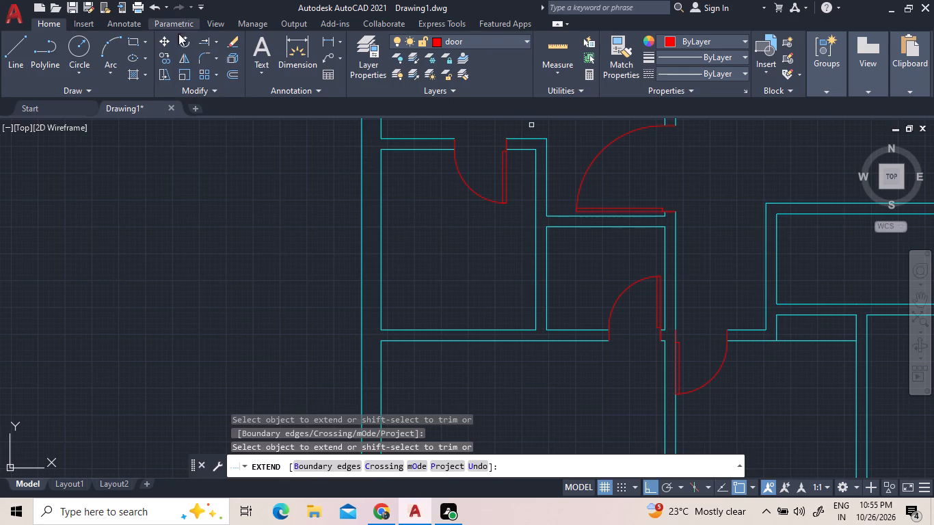
Trim the lower horizontal wall line between the extended vertical line and the next room wall, and end the trimming.
left_click(217, 42)
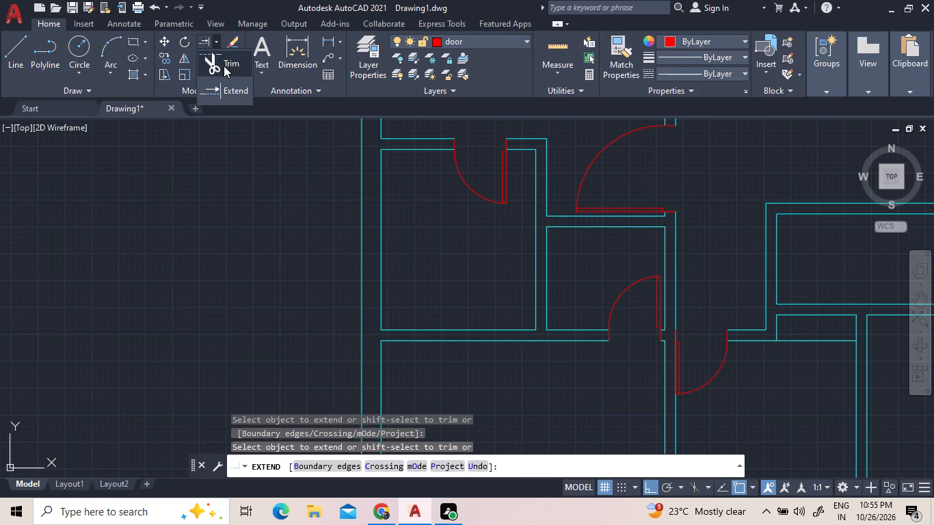
left_click(230, 72)
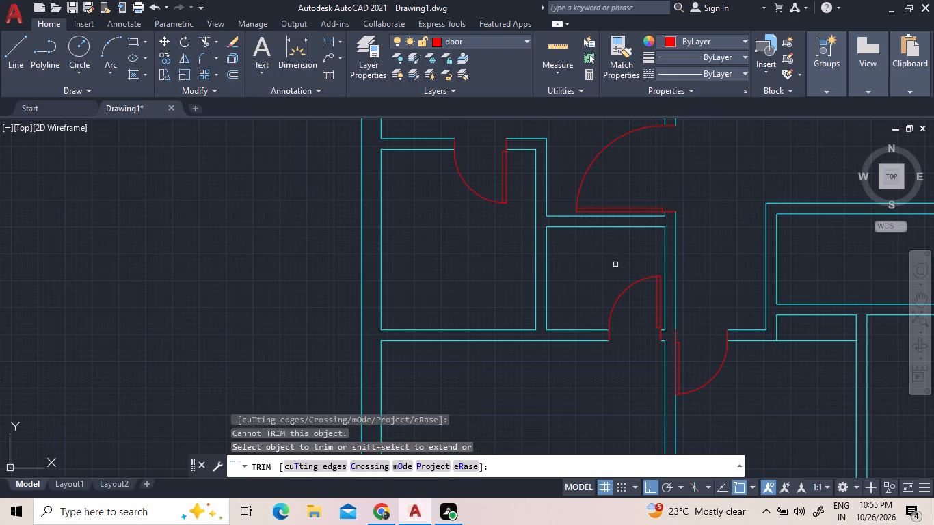
left_click(817, 338)
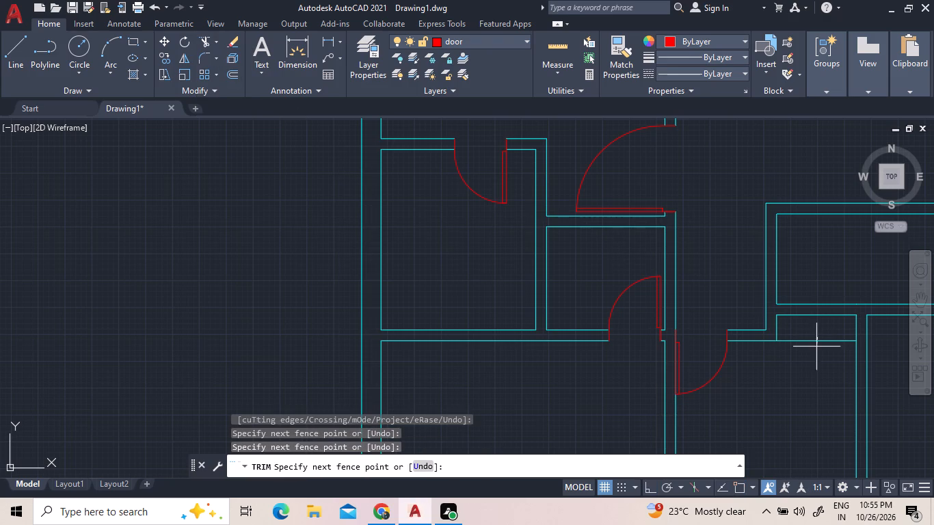
left_click(814, 364)
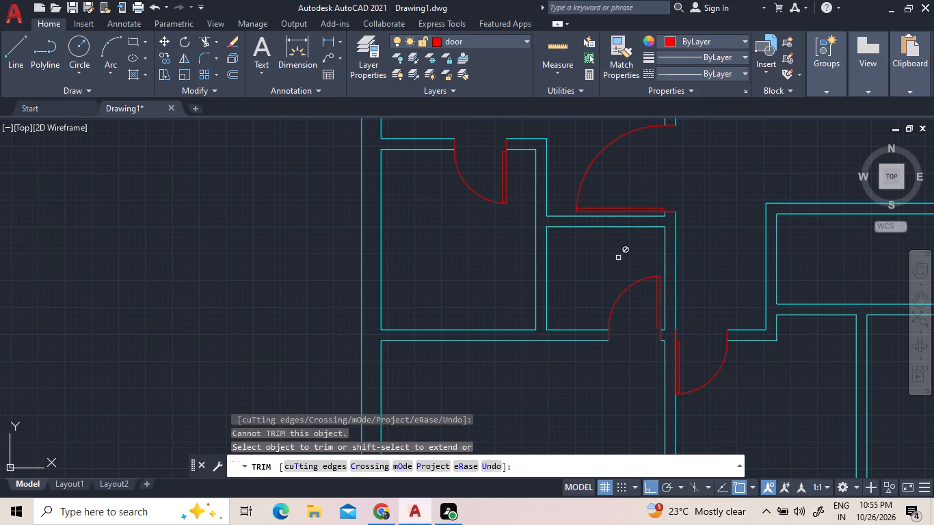
right_click(299, 250)
left_click(325, 257)
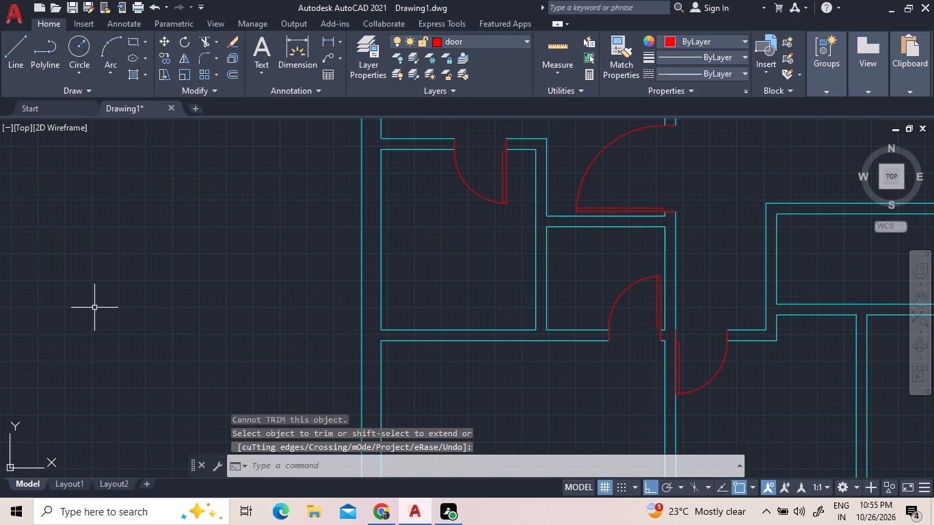
Offset the inner left wall line of the lower-left room 6' into the room.
scroll(1, 349, "down", 2)
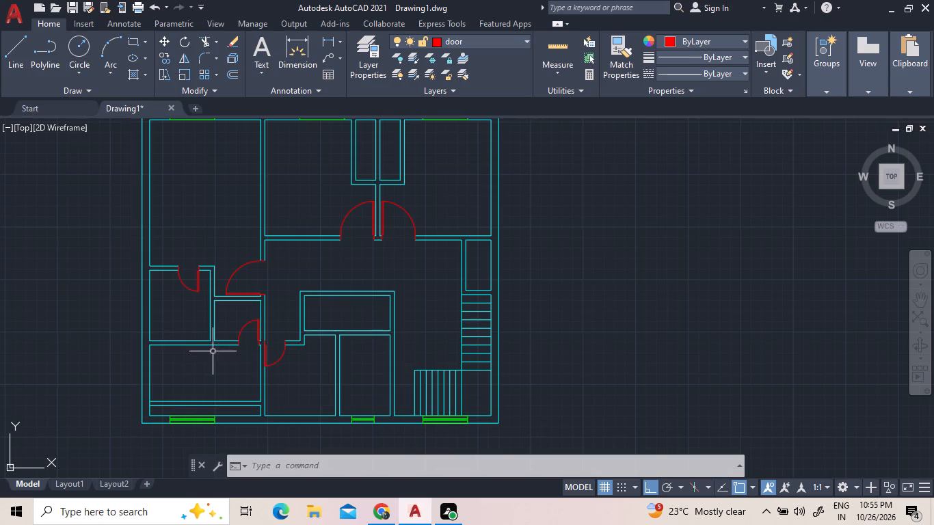
scroll(213, 354, "up", 1)
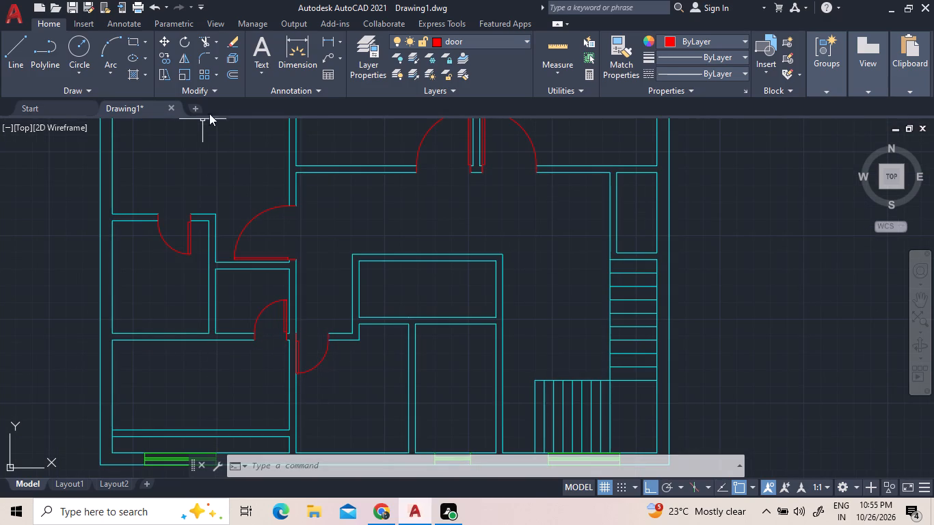
left_click(239, 75)
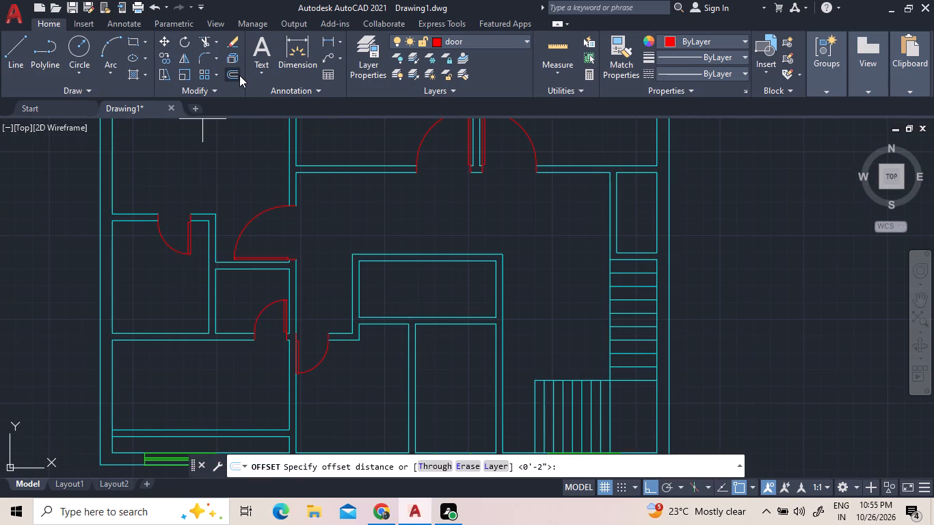
type("6'")
key("Return")
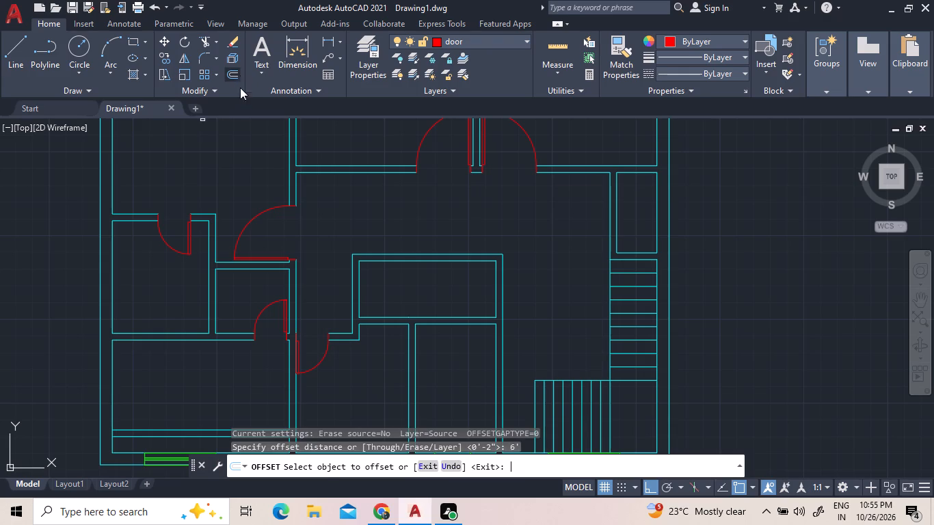
left_click(114, 373)
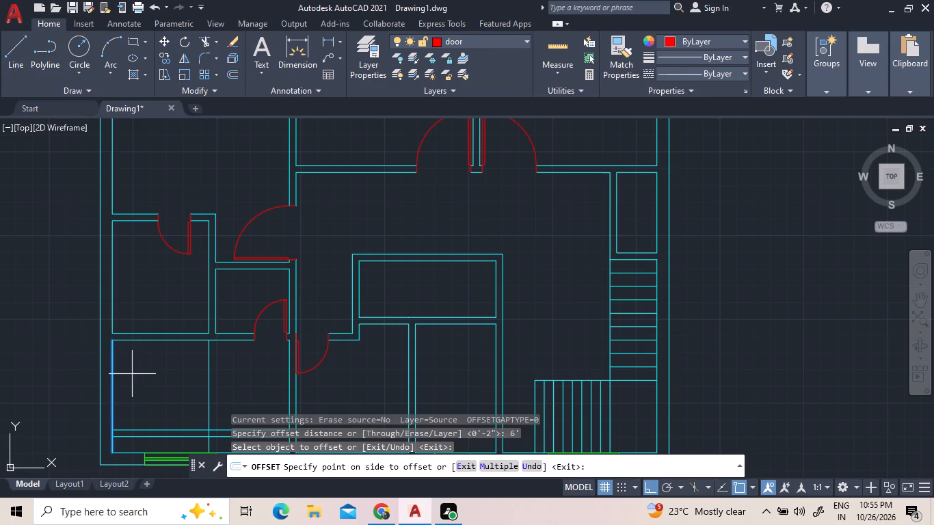
left_click(148, 373)
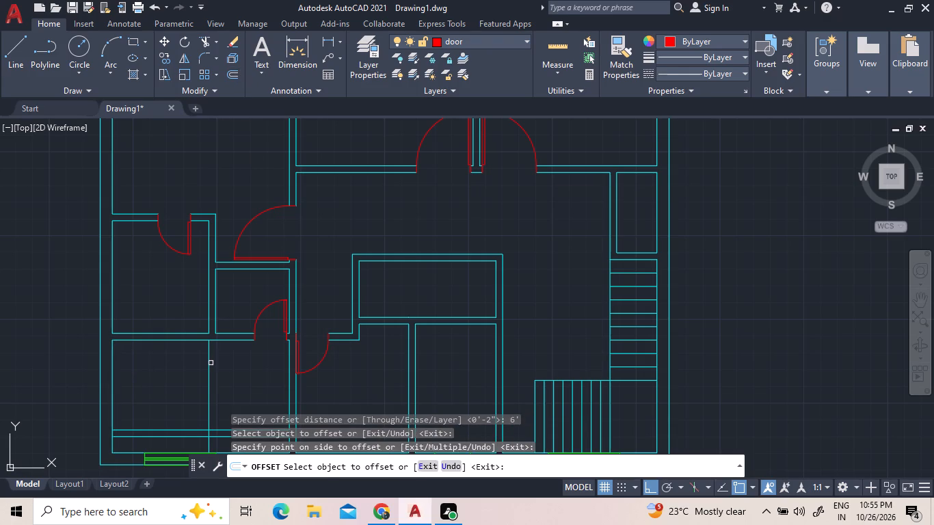
Offset the new vertical line 5" toward the adjacent doors to form a partition wall in the lower-left room.
left_click(232, 72)
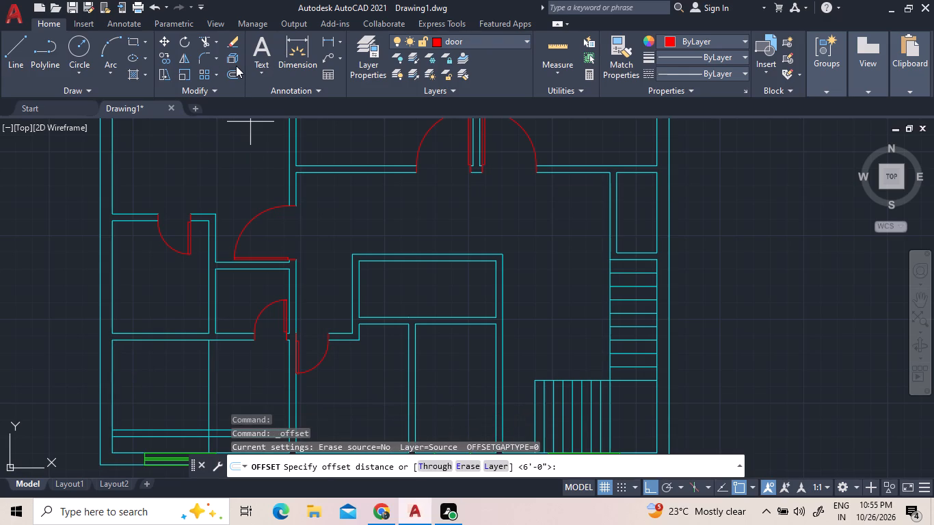
type("5\"")
key("Return")
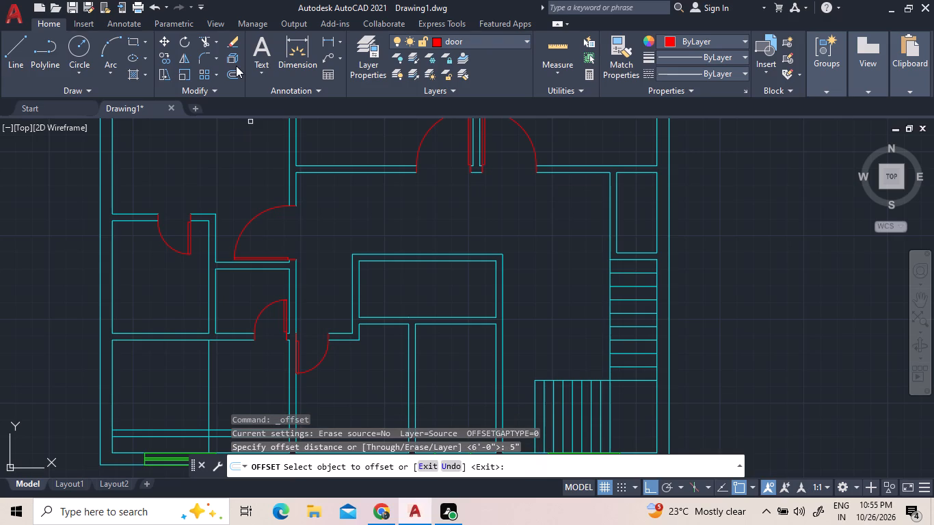
left_click(211, 381)
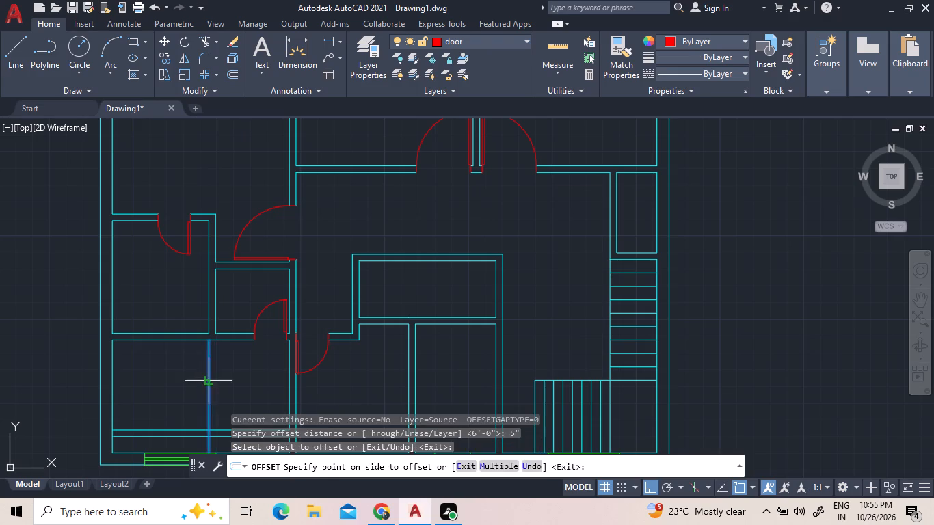
left_click(225, 379)
Trim the vertical segments across the narrow horizontal wall at the outer wall and new partition, plus its upper line inside the partition.
scroll(180, 390, "down", 2)
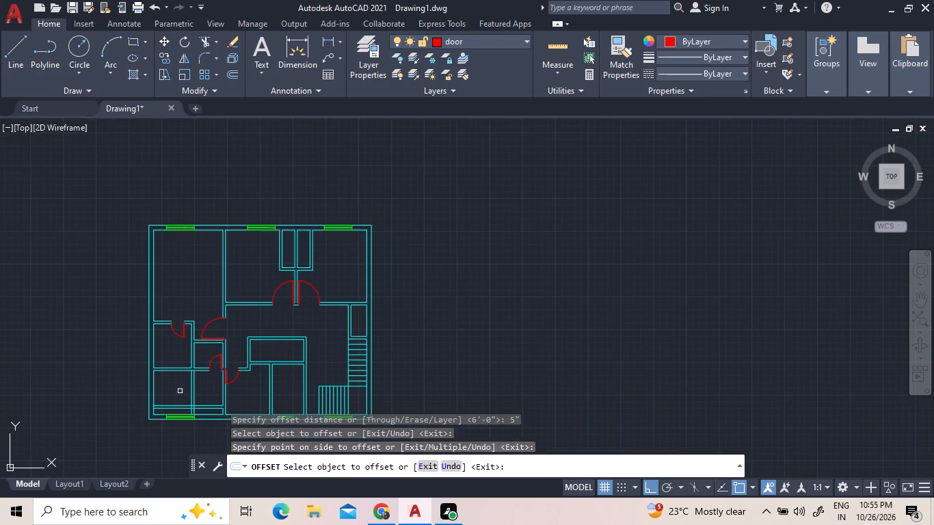
scroll(180, 418, "up", 3)
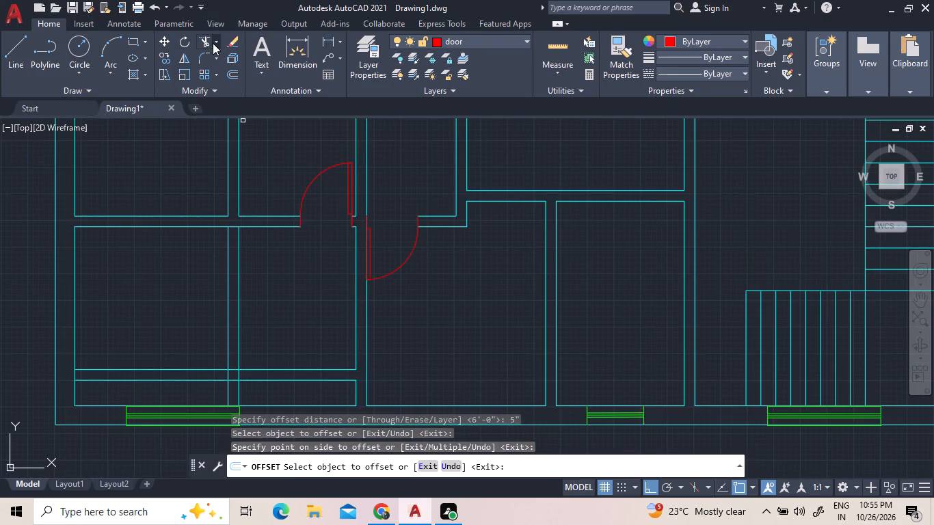
left_click(202, 41)
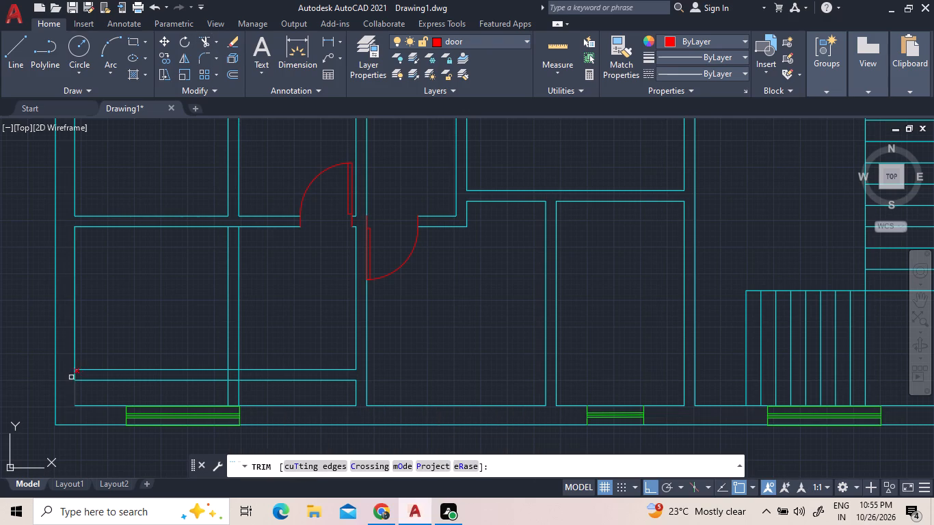
left_click(75, 375)
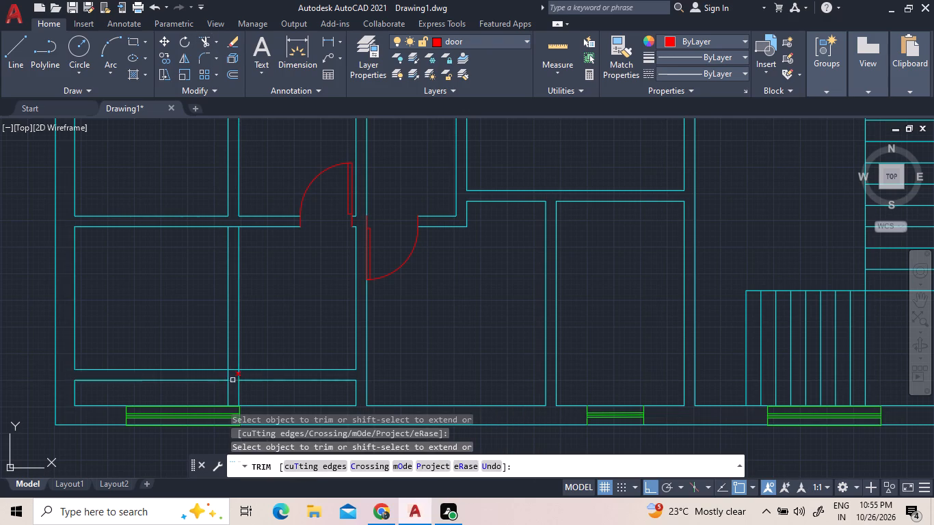
left_click(228, 377)
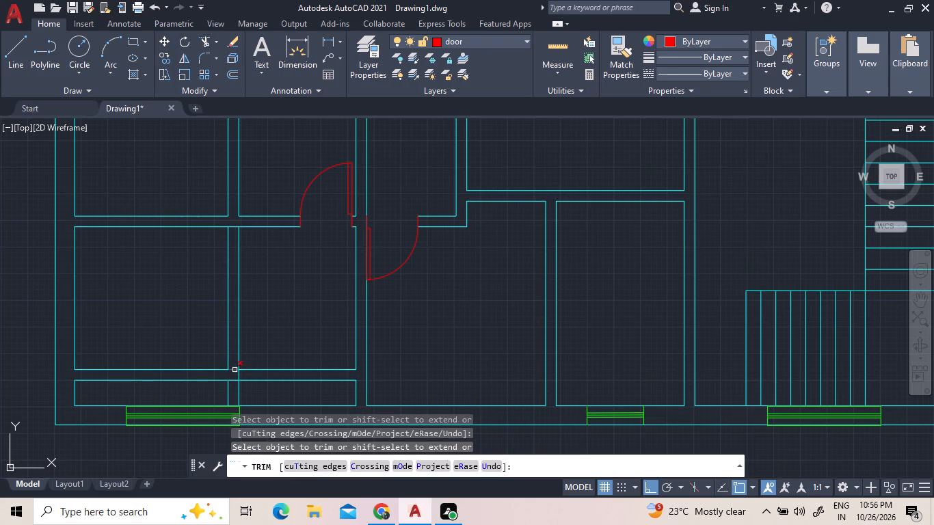
left_click(234, 370)
Remove both vertical lines of the old wall below the two doors, between the lower-left room and the adjoining room.
left_click(367, 321)
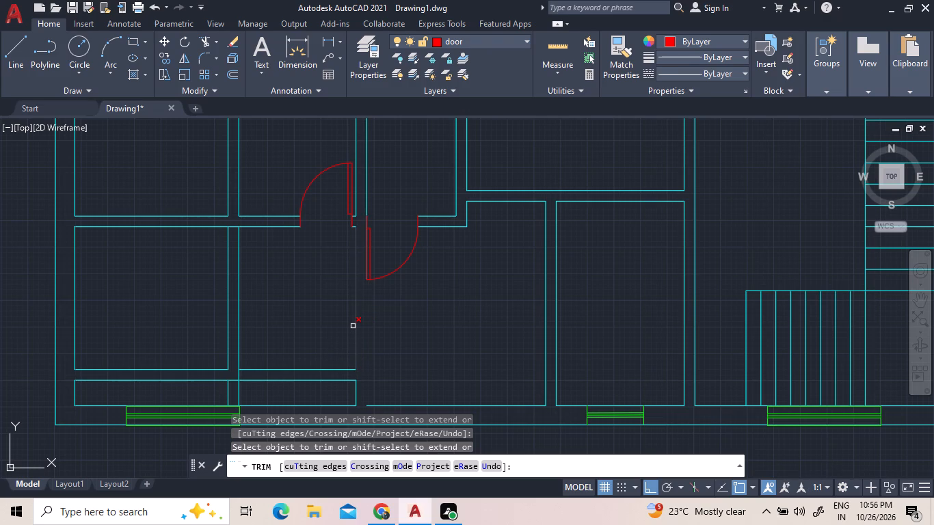
left_click(353, 326)
left_click(362, 331)
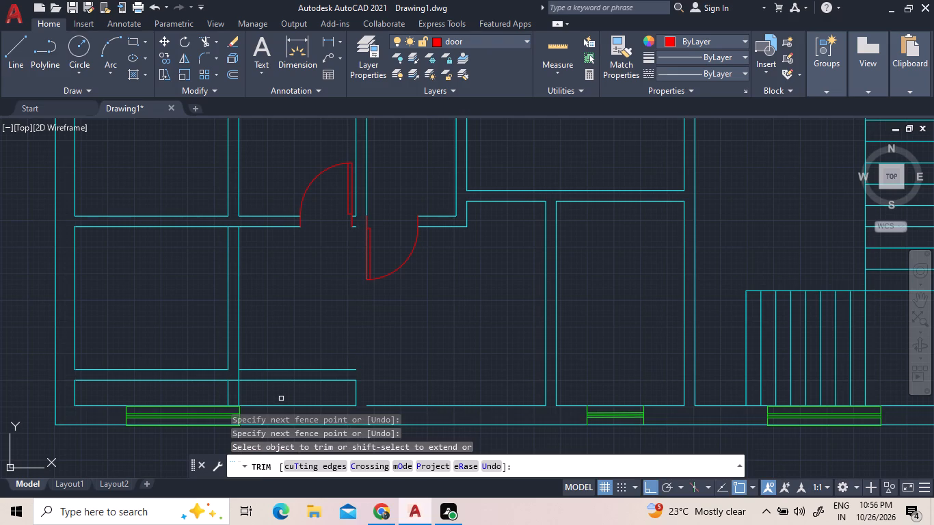
Trim the lower line of the narrow horizontal wall and the outer wall's inner line where they cross the new partition.
left_click(232, 379)
scroll(233, 377, "down", 2)
scroll(235, 387, "up", 2)
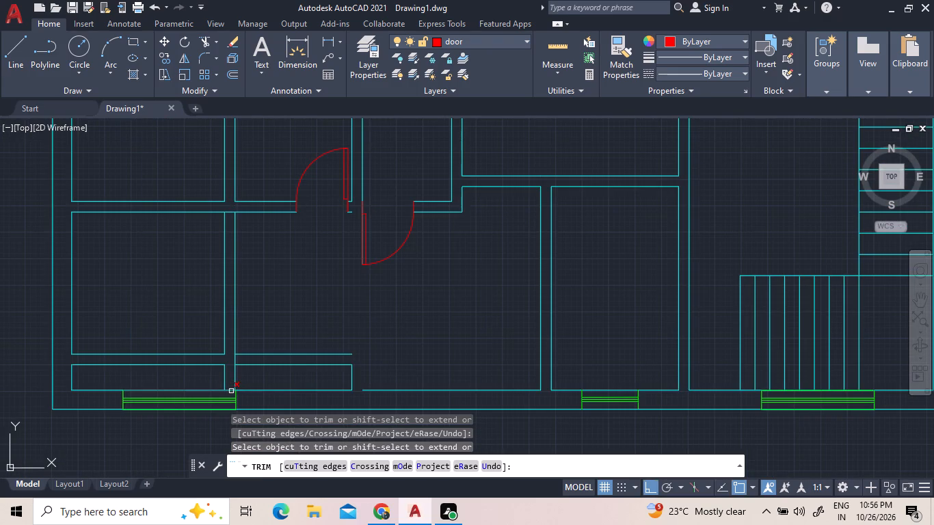
left_click(230, 391)
left_click(230, 390)
Trim away the narrow horizontal wall's two remaining lines and short vertical end on the door side of the new partition.
left_click(245, 355)
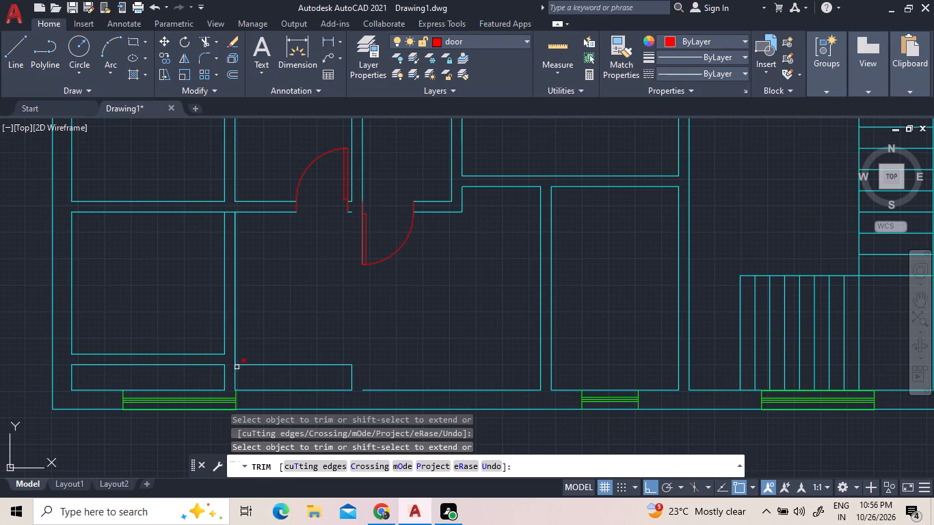
left_click(246, 367)
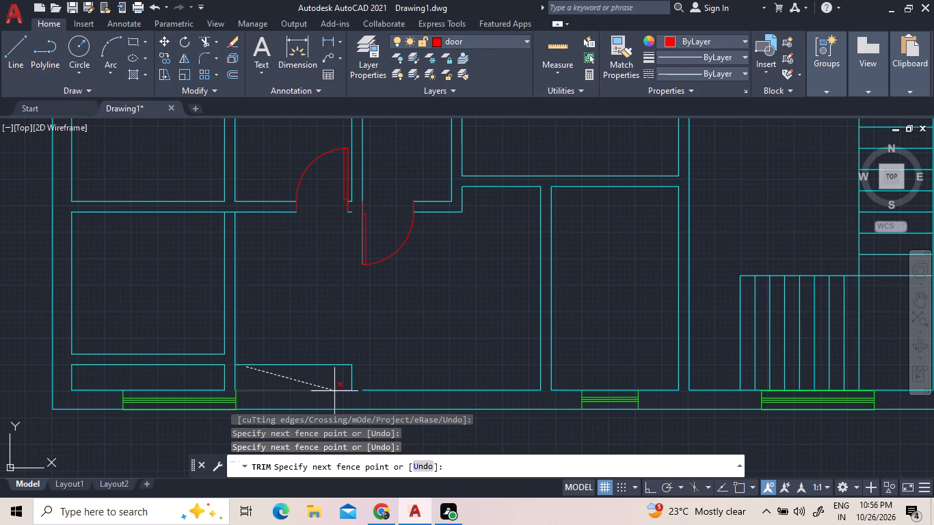
left_click(364, 377)
left_click_drag(362, 376, 355, 372)
left_click(306, 359)
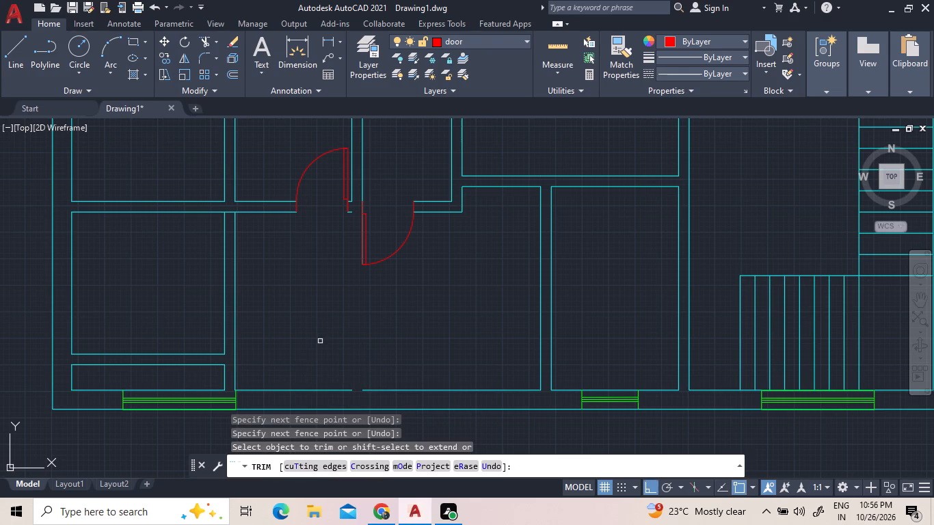
Trim the short wall stub beside the upper door's jamb and the wall line crossing the top of the new partition.
scroll(348, 213, "up", 3)
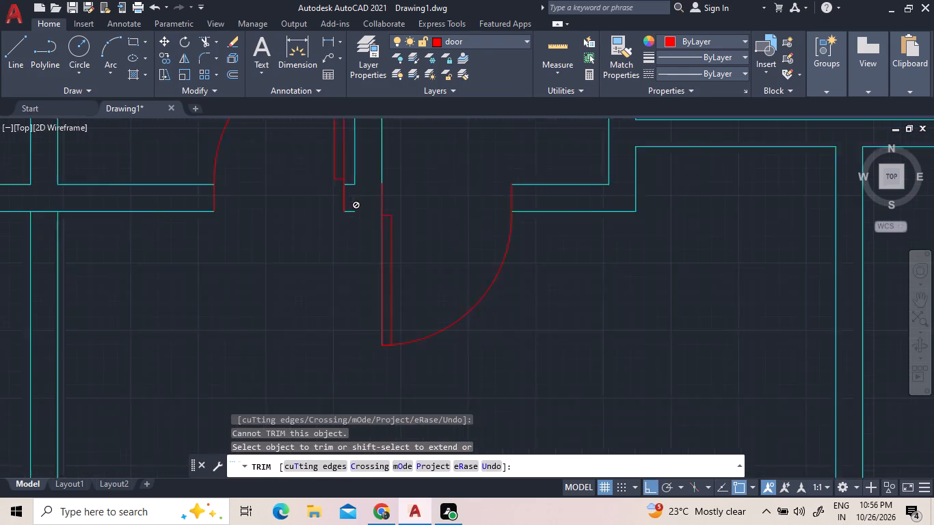
left_click(351, 209)
scroll(369, 252, "down", 1)
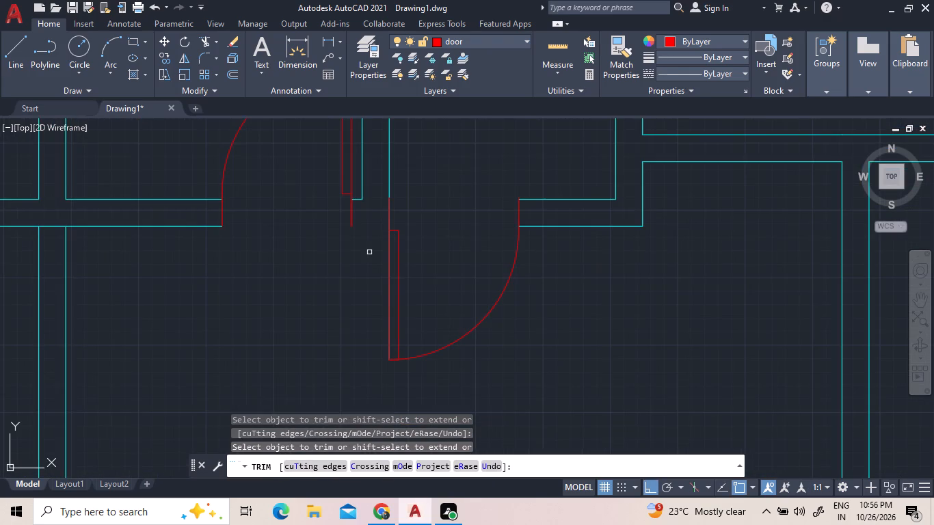
scroll(369, 252, "down", 1)
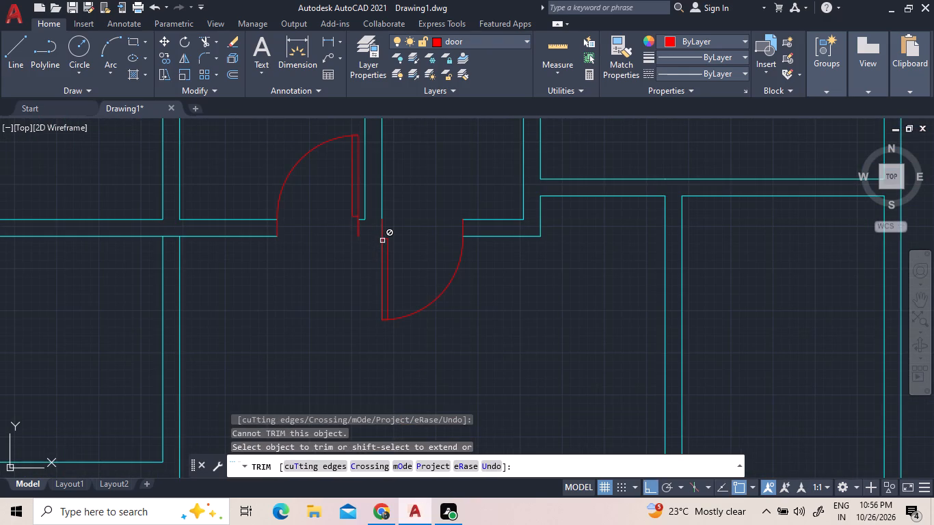
scroll(382, 241, "down", 2)
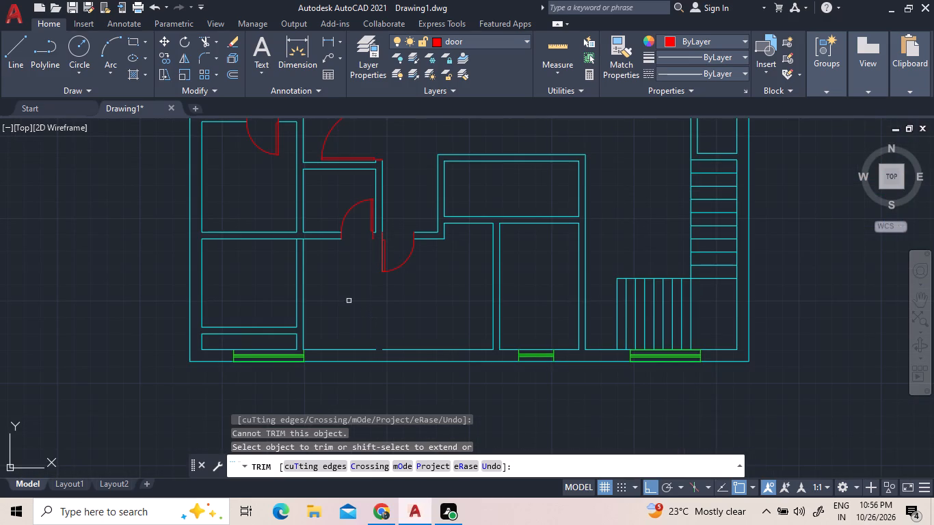
scroll(289, 232, "up", 2)
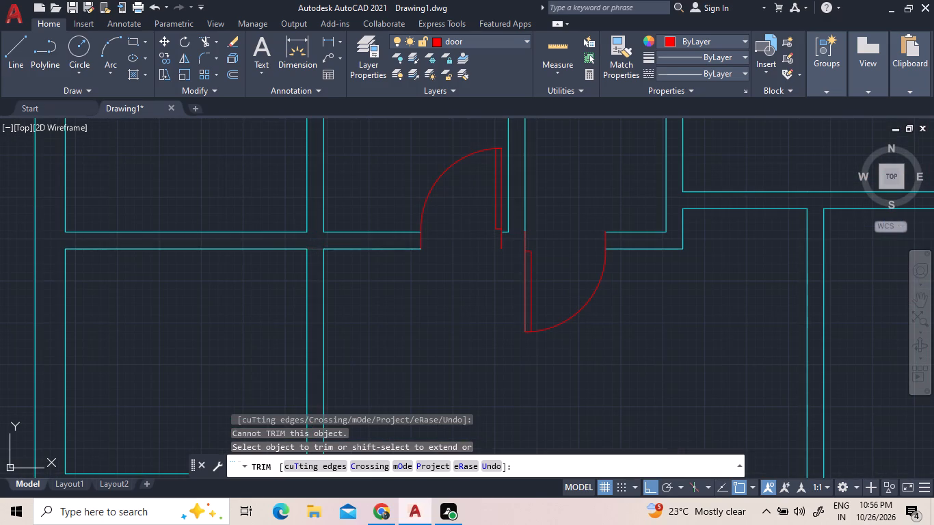
left_click(318, 250)
right_click(415, 344)
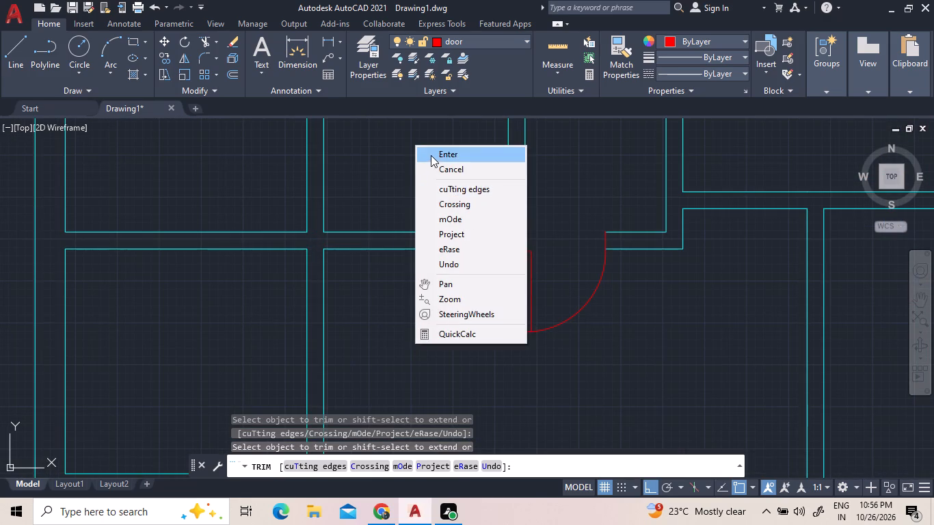
left_click(431, 156)
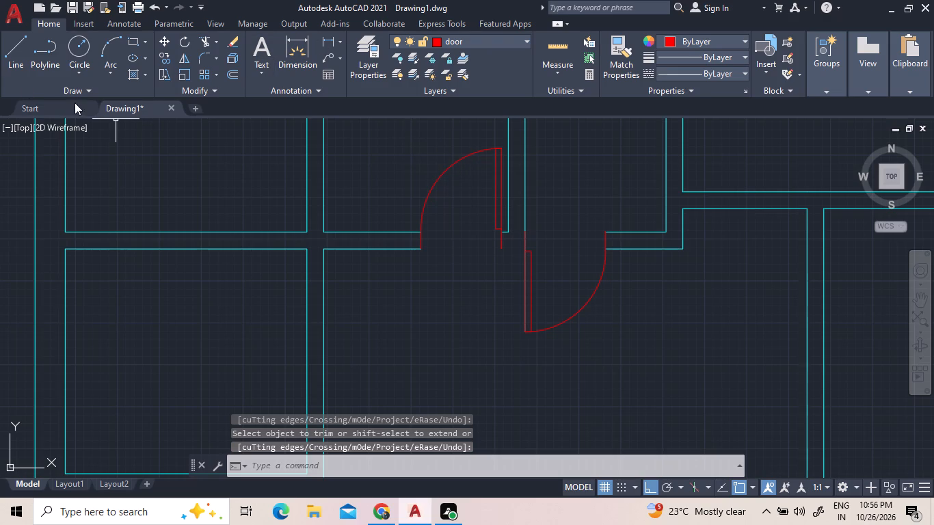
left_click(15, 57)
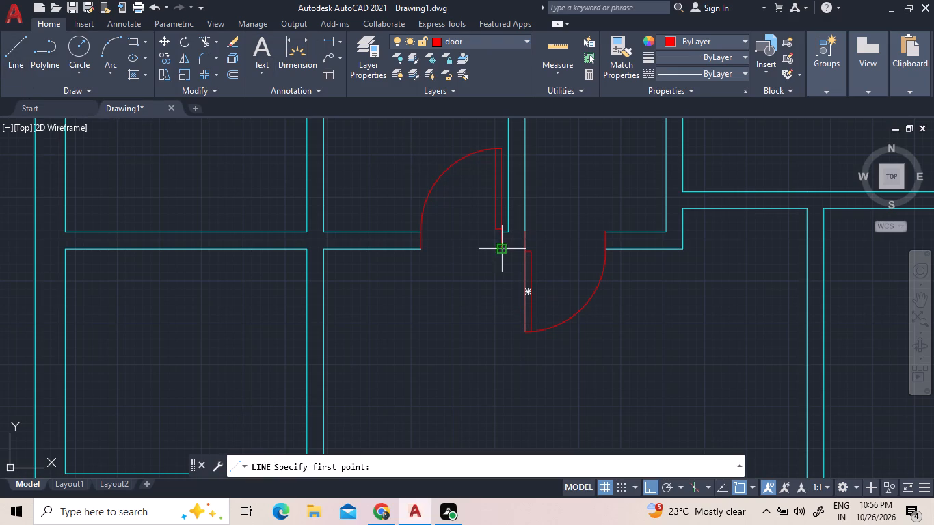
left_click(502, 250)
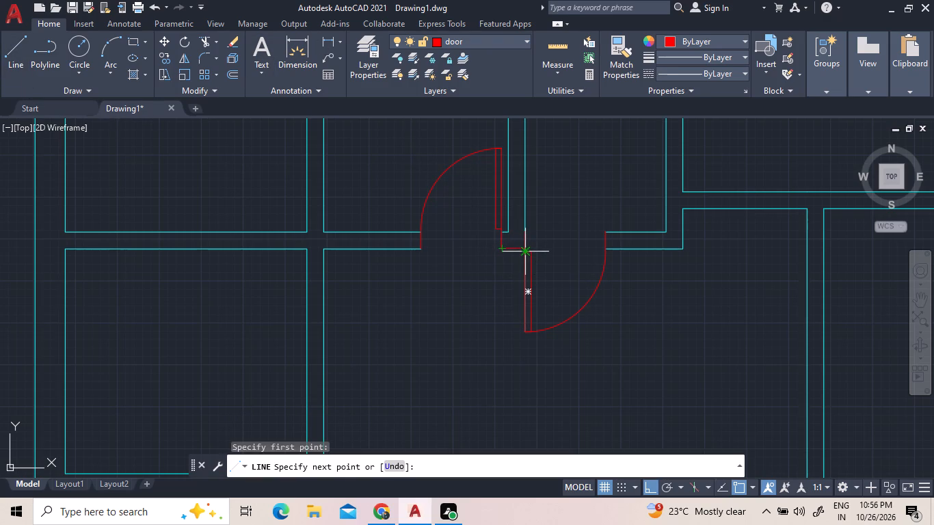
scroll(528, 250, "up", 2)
Make layer 0 current and draw a horizontal wall line from the upper door's jamb end across to the lower door's jamb.
left_click(450, 35)
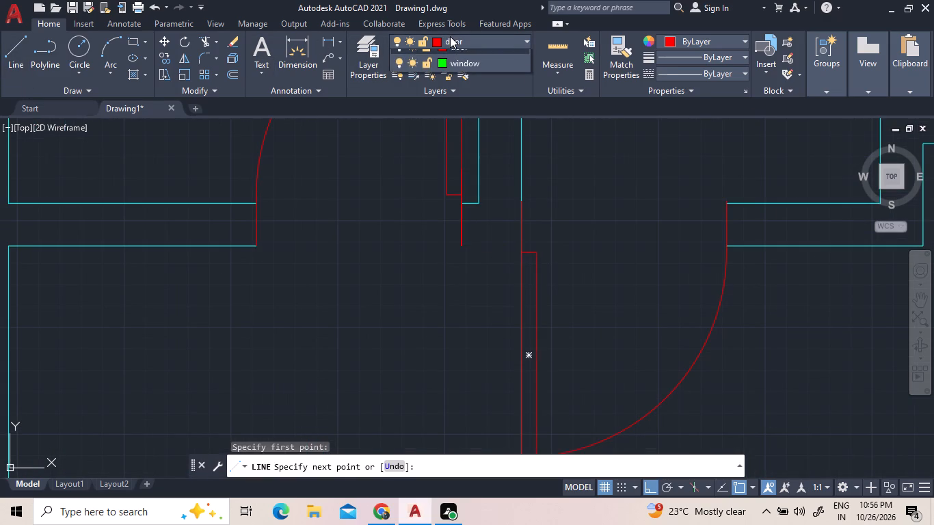
left_click(468, 62)
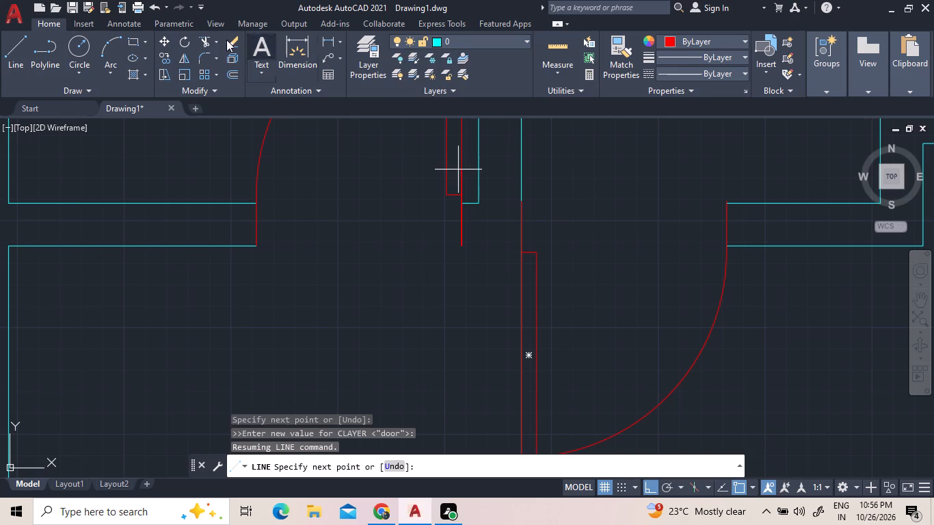
left_click(17, 50)
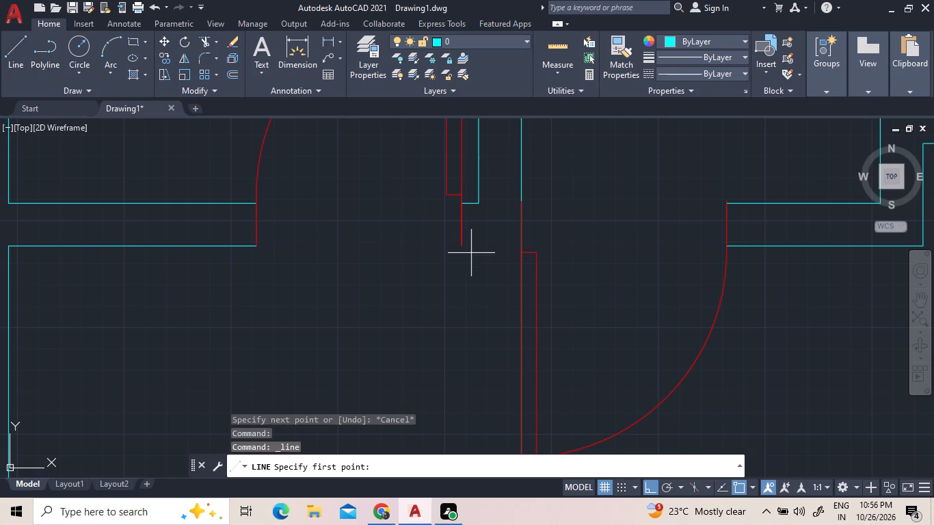
left_click(463, 252)
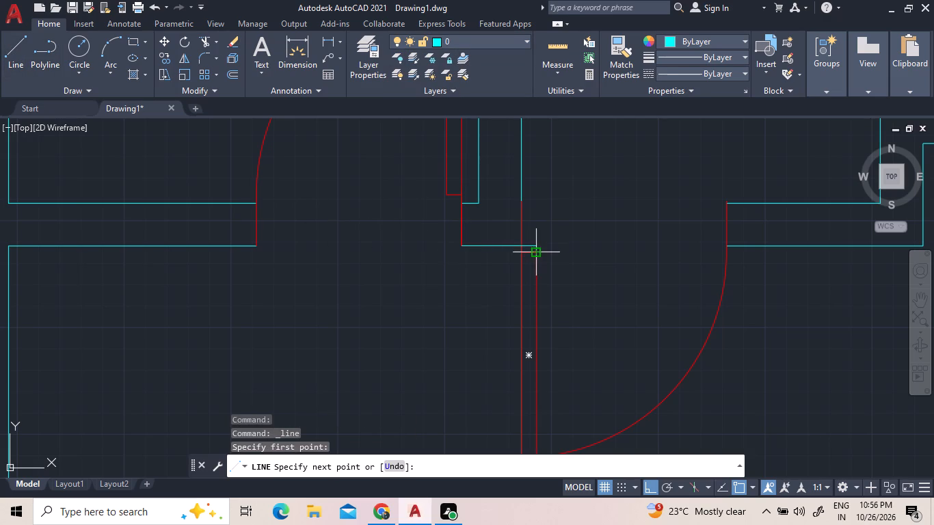
left_click(523, 246)
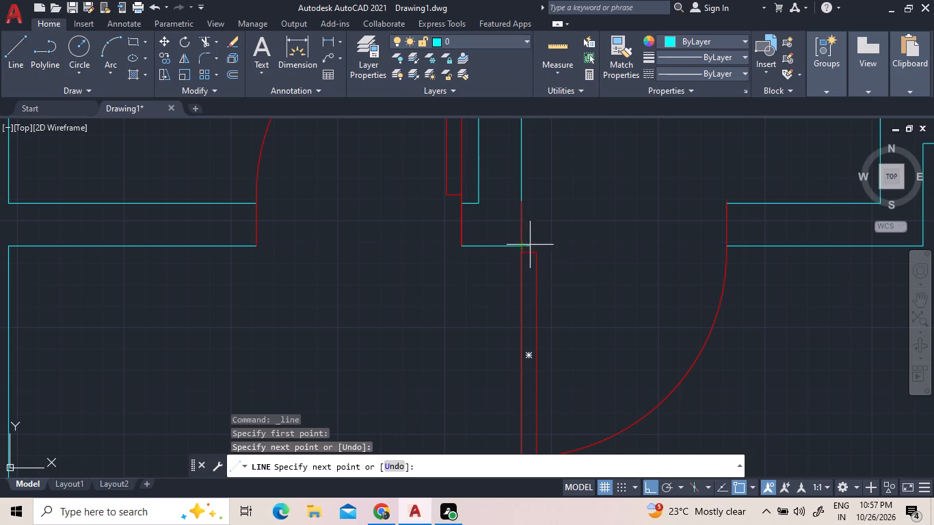
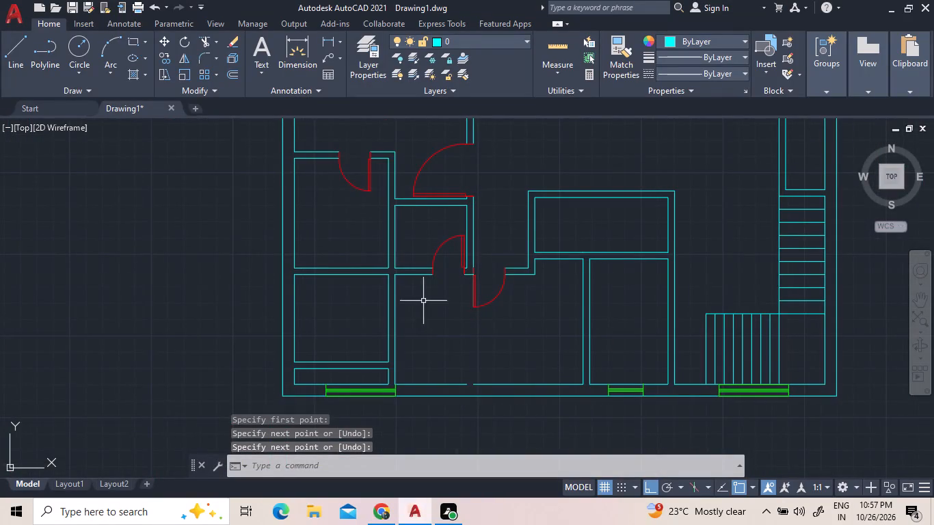
Make the door layer current and draw a short line across the top of the lower-left room's vertical wall, below the horizontal wall.
middle_click_drag(423, 301, 376, 307)
scroll(371, 256, "up", 1)
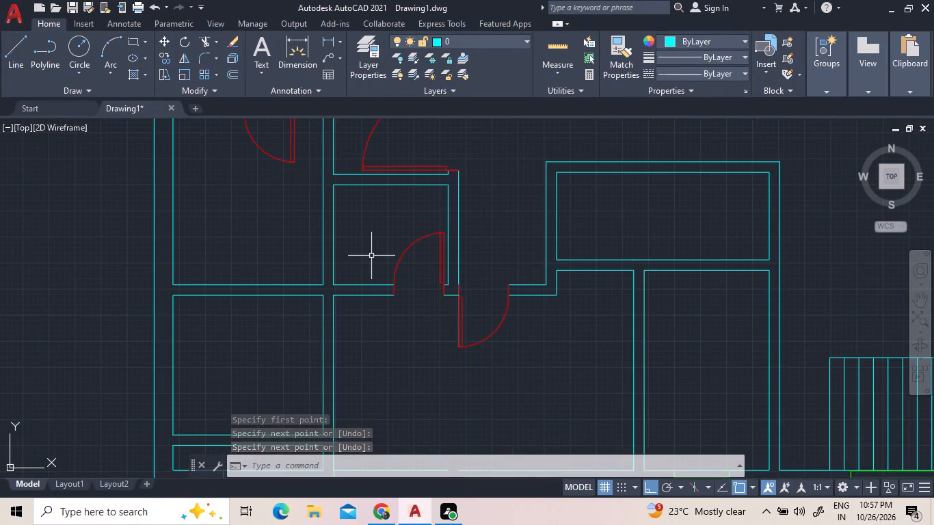
scroll(371, 256, "down", 1)
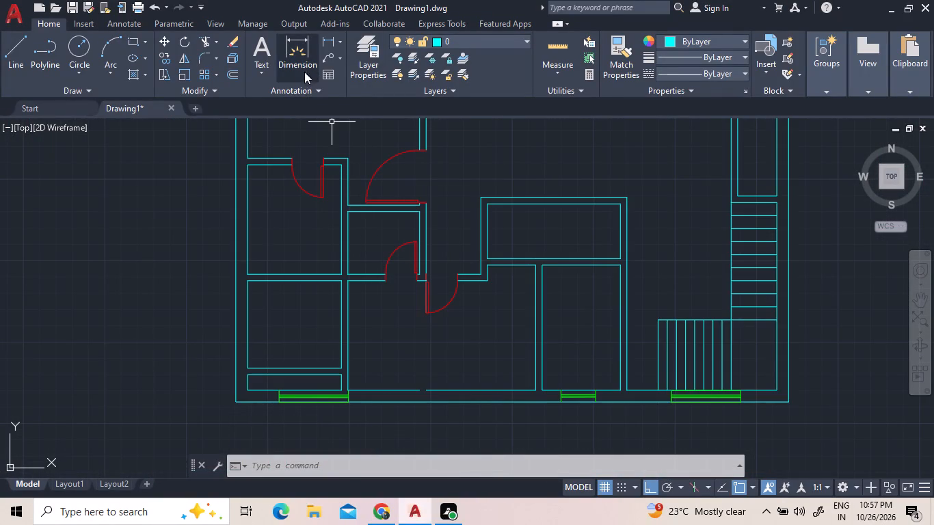
left_click(505, 40)
left_click(482, 70)
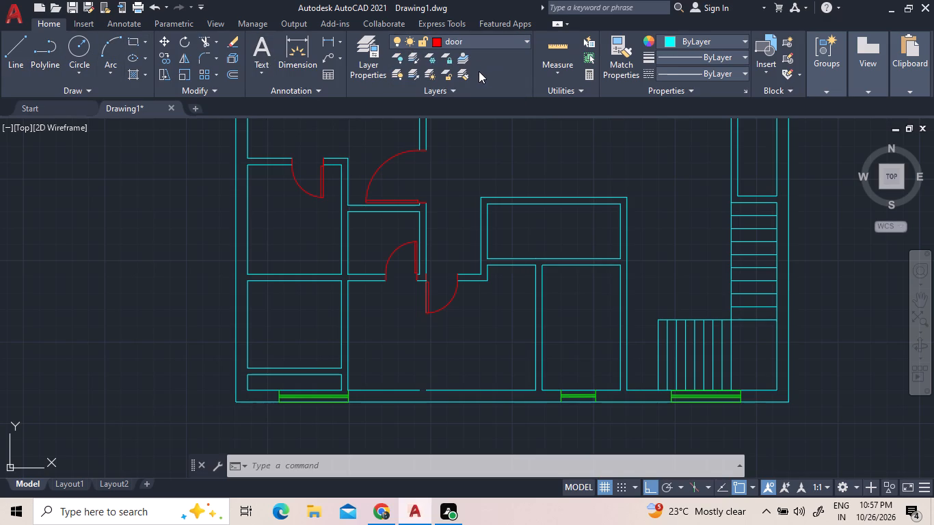
left_click(21, 40)
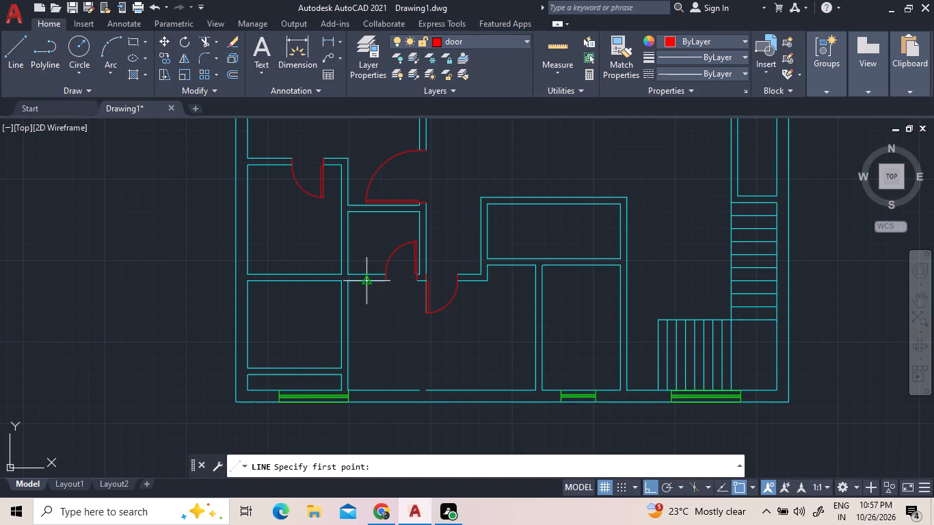
scroll(324, 267, "up", 2)
left_click(379, 303)
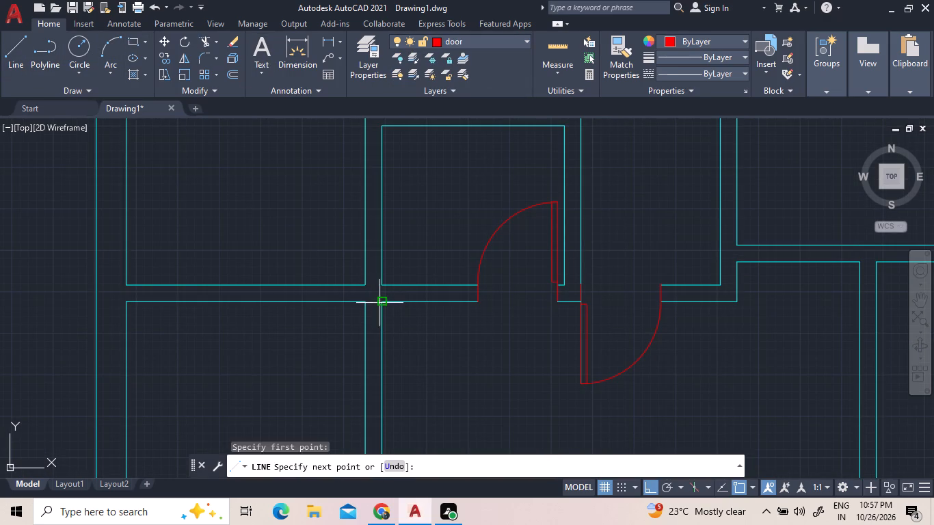
left_click(366, 301)
right_click(340, 250)
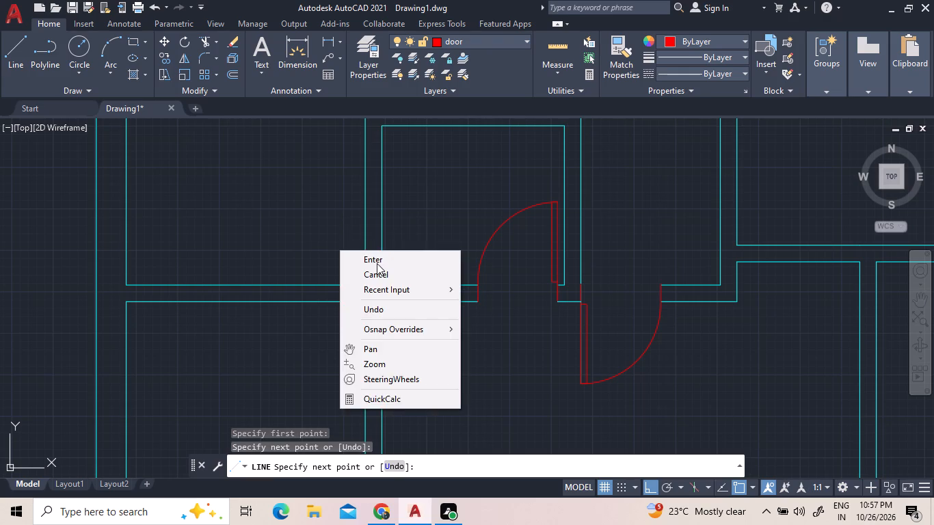
left_click(379, 263)
Offset the short line across the vertical wall downward by 2".
left_click(235, 78)
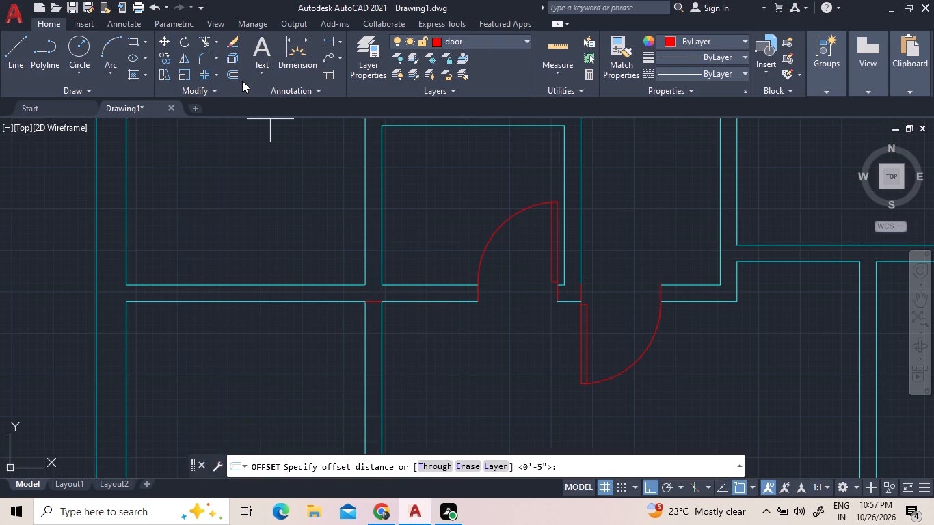
type("2\"")
key("Return")
left_click(373, 304)
left_click(375, 319)
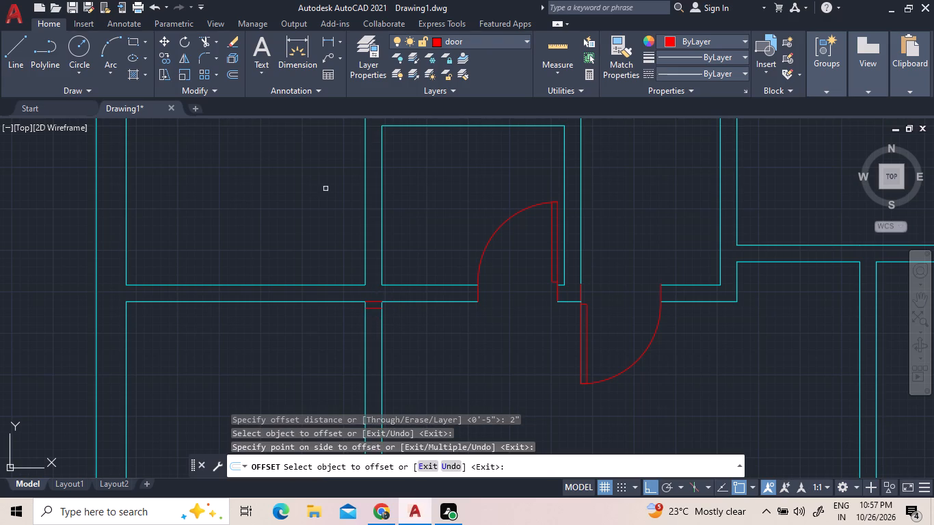
right_click(297, 198)
left_click(325, 209)
Insert a Door - Imperial block from the tool palettes in the open room above the marked wall.
right_click(325, 209)
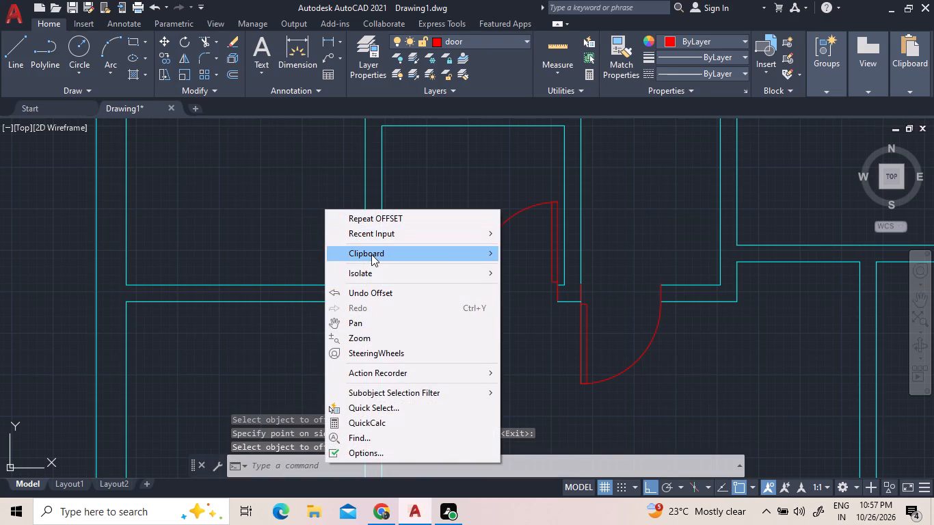
left_click(376, 238)
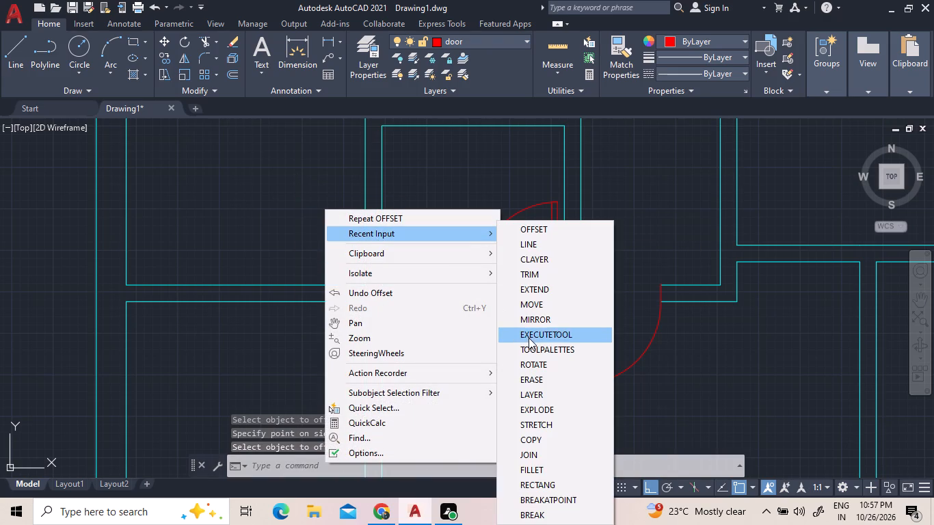
left_click(531, 344)
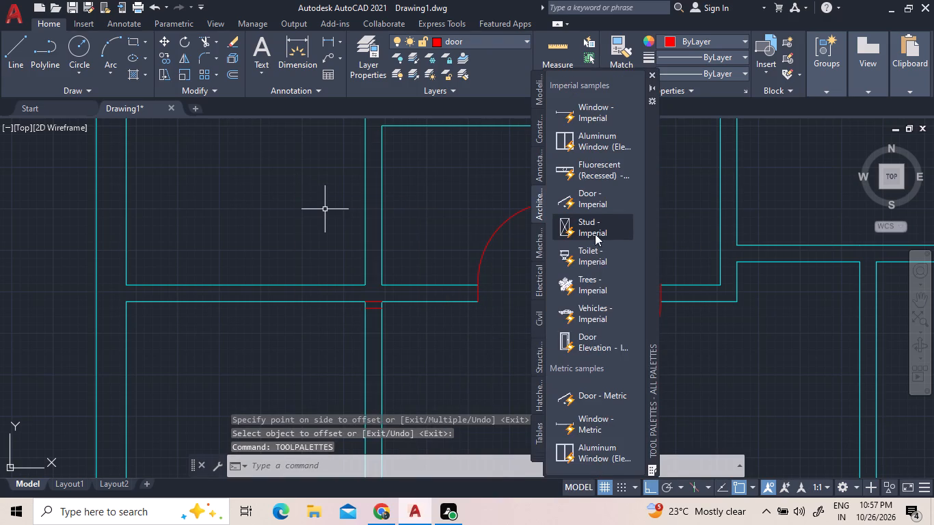
left_click_drag(592, 197, 250, 200)
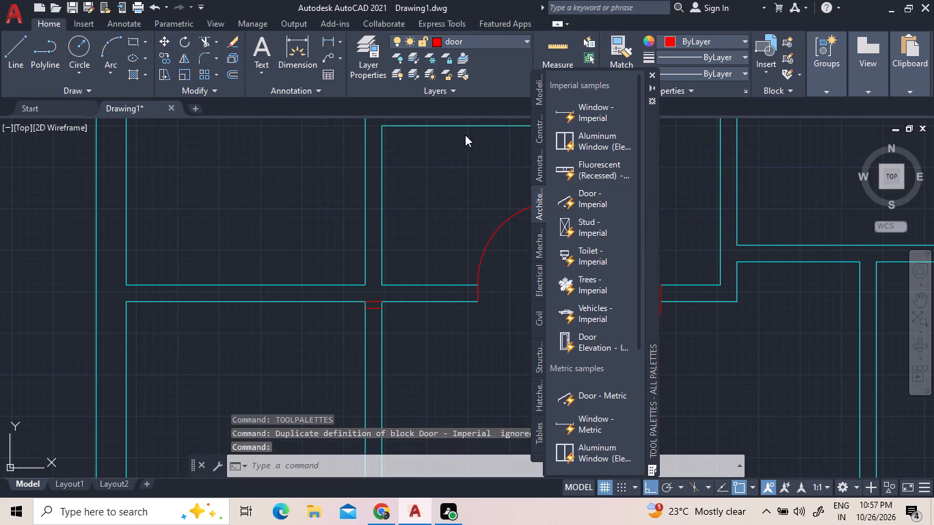
left_click(650, 74)
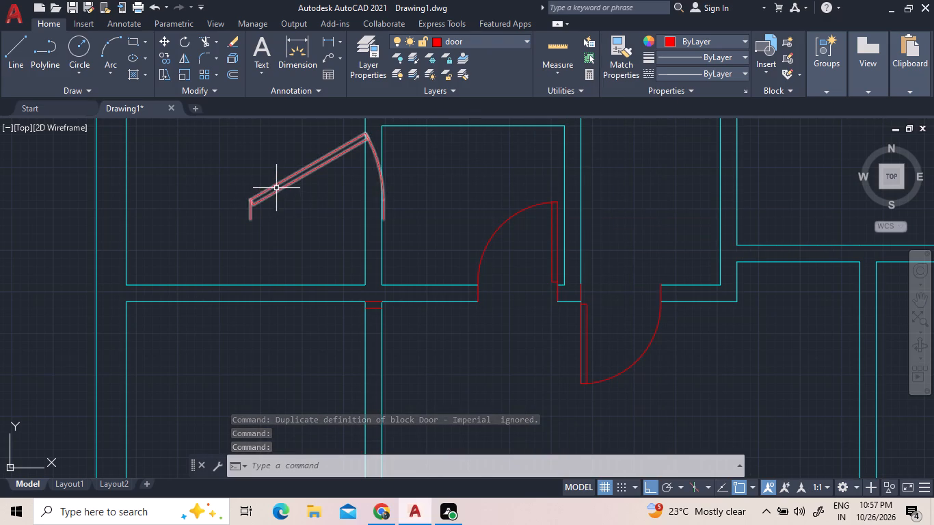
Open the new door's leaf perpendicular to its opening and flip the door so its hinge is on the opposite jamb, leaf pointing up.
left_click(276, 188)
left_click(224, 163)
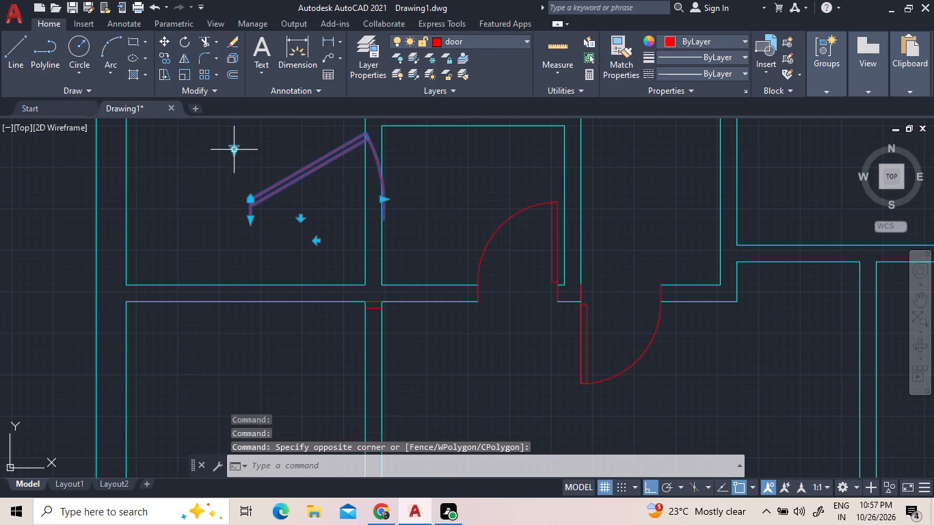
left_click(235, 150)
left_click(252, 201)
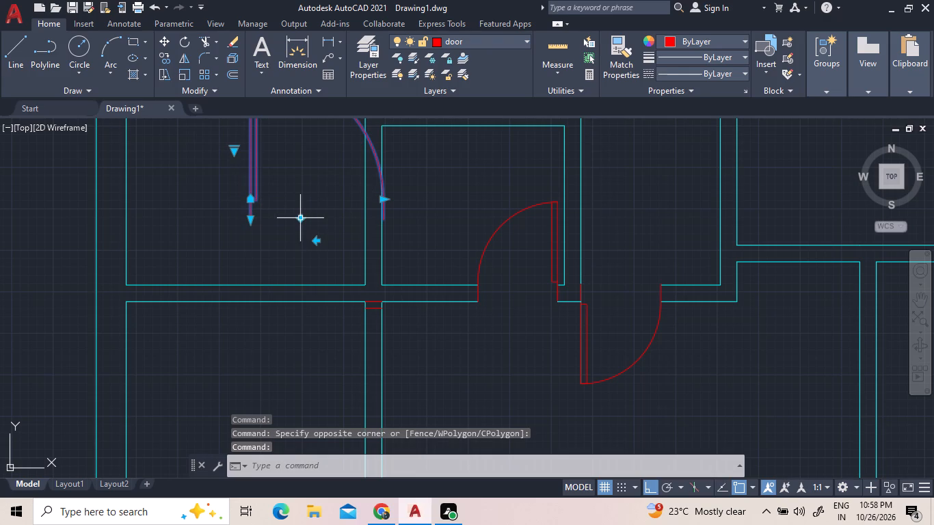
left_click(302, 218)
left_click(315, 180)
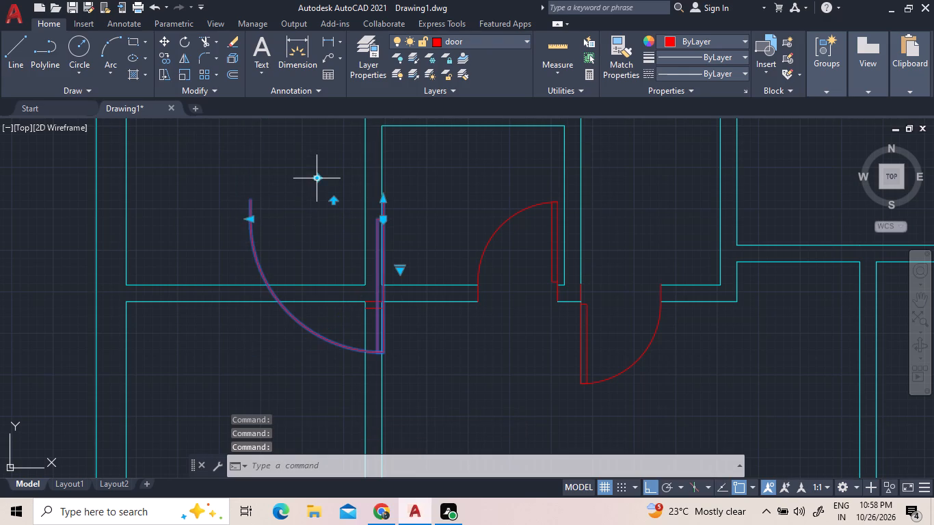
left_click(331, 202)
Rotate the new door 90° about its hinge-side jamb end so it suits the vertical wall.
right_click(323, 200)
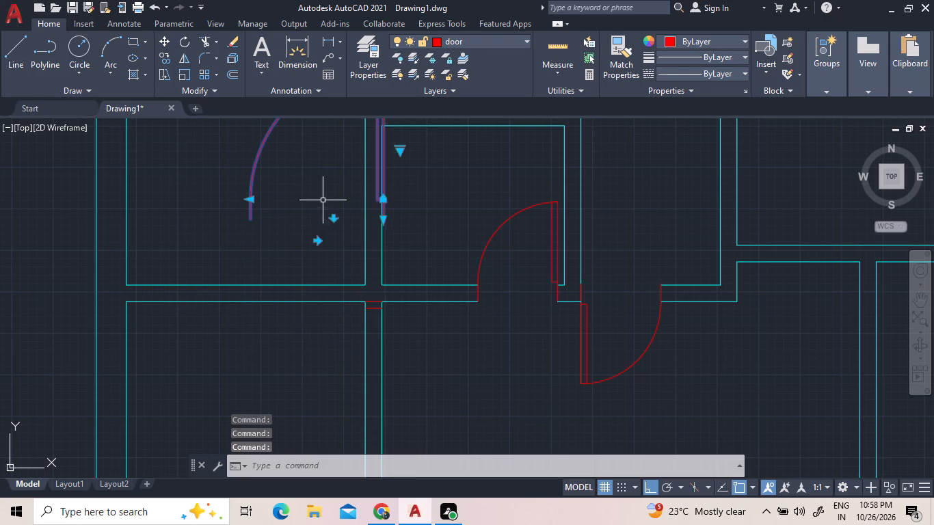
left_click(347, 309)
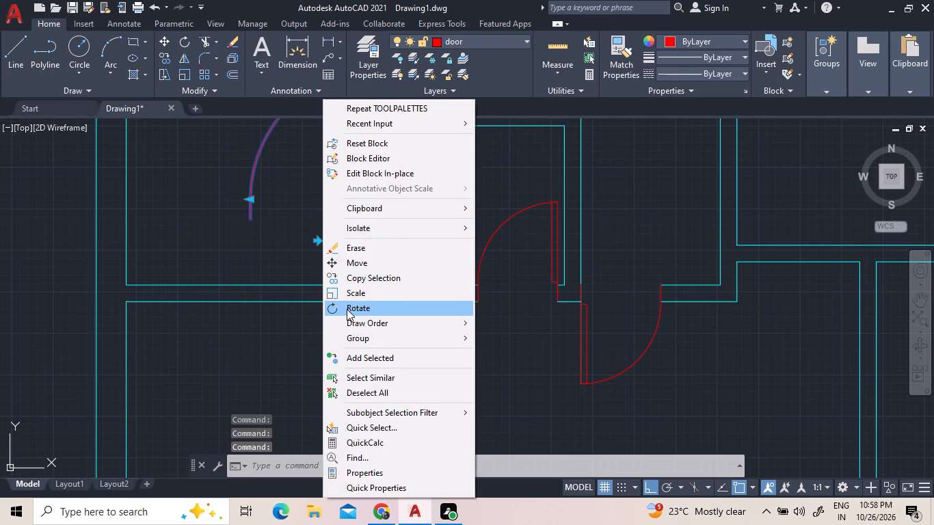
left_click(388, 215)
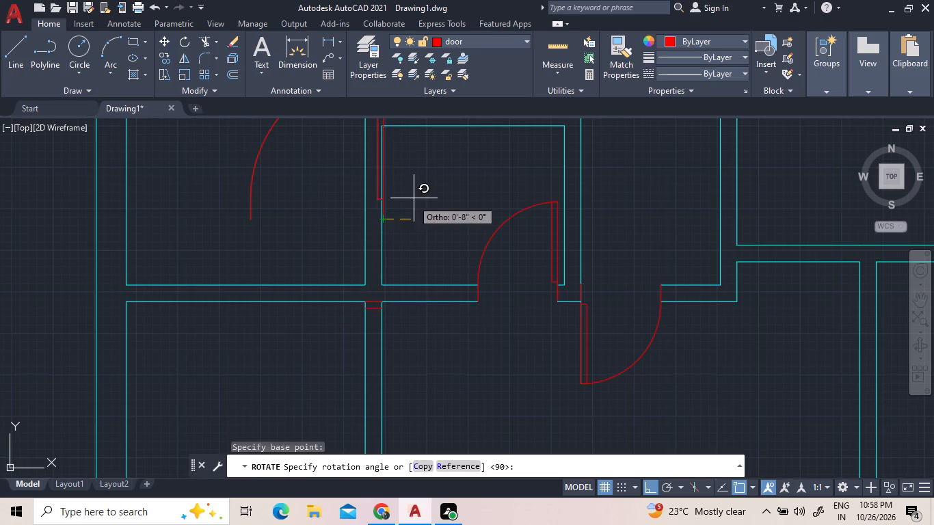
left_click(403, 156)
Reduce the new door's opening width to match the neighbouring small doors.
left_click(284, 217)
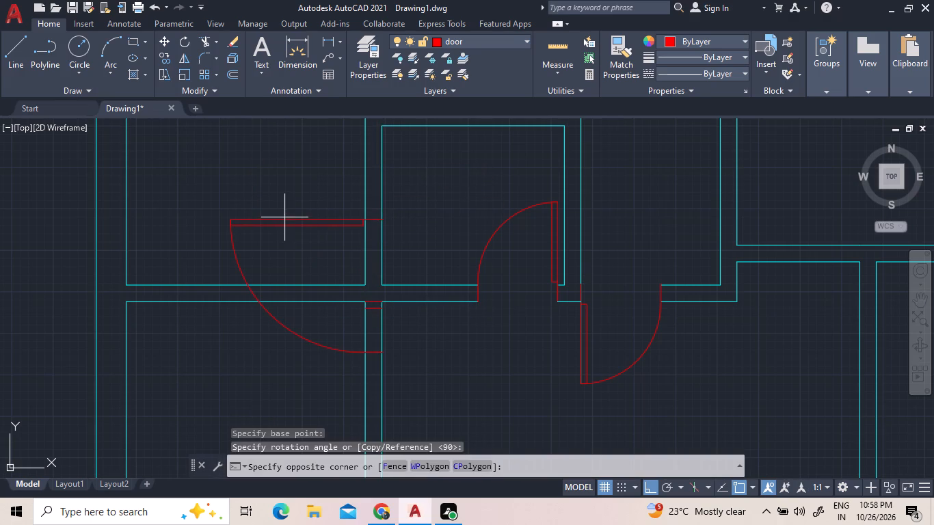
left_click(267, 232)
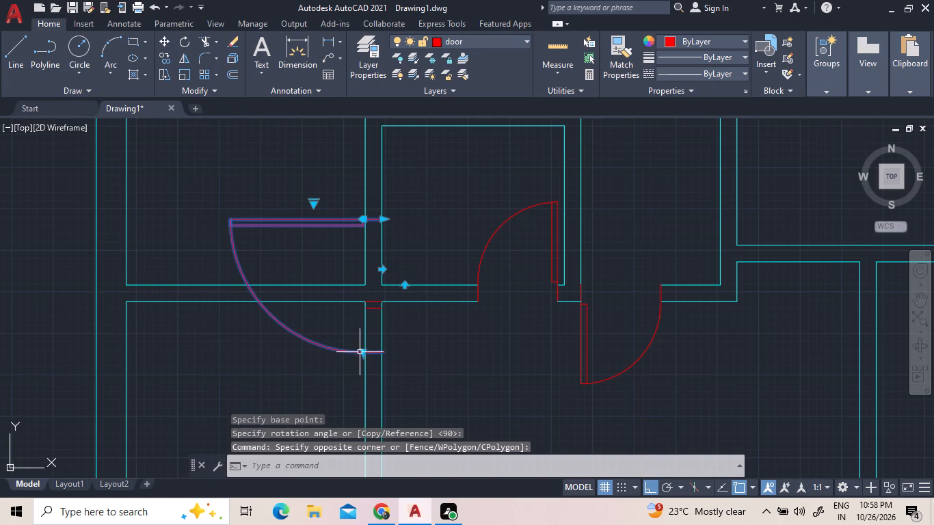
left_click(368, 351)
left_click(366, 352)
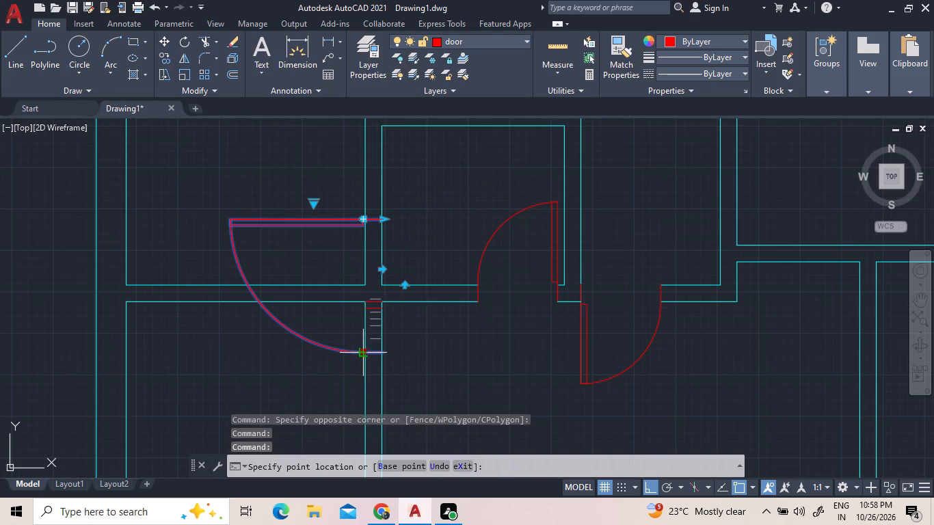
left_click(377, 271)
Move the new door by its hinge-side jamb end onto the 2" offset line's end on the vertical wall.
right_click(338, 202)
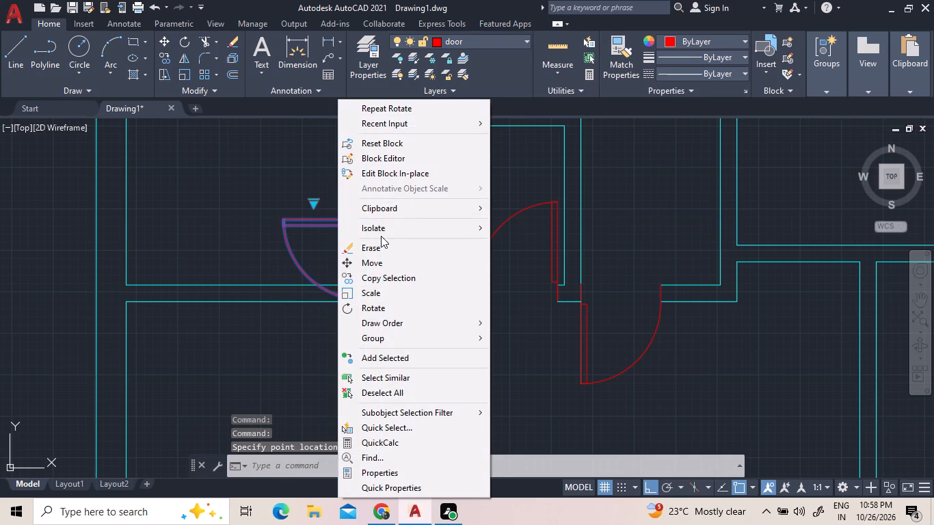
left_click(377, 267)
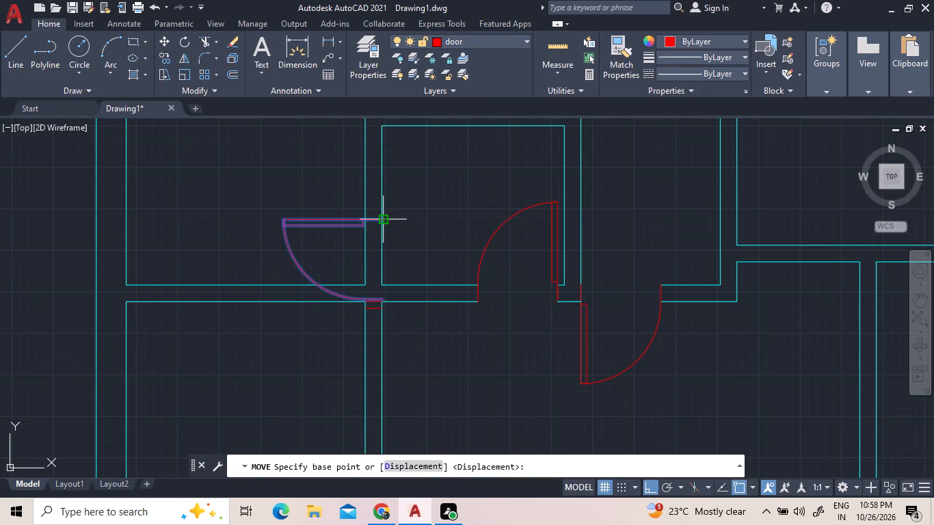
left_click(384, 217)
scroll(380, 329, "up", 3)
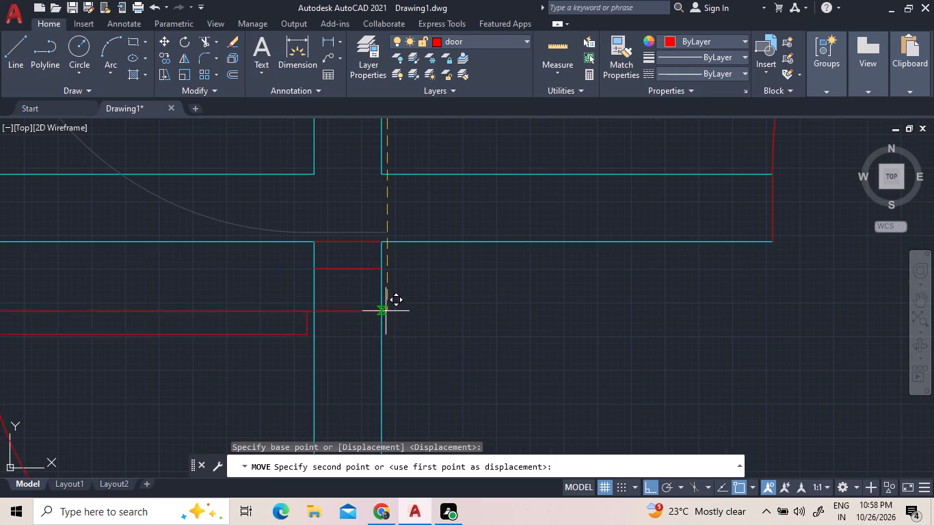
left_click(383, 270)
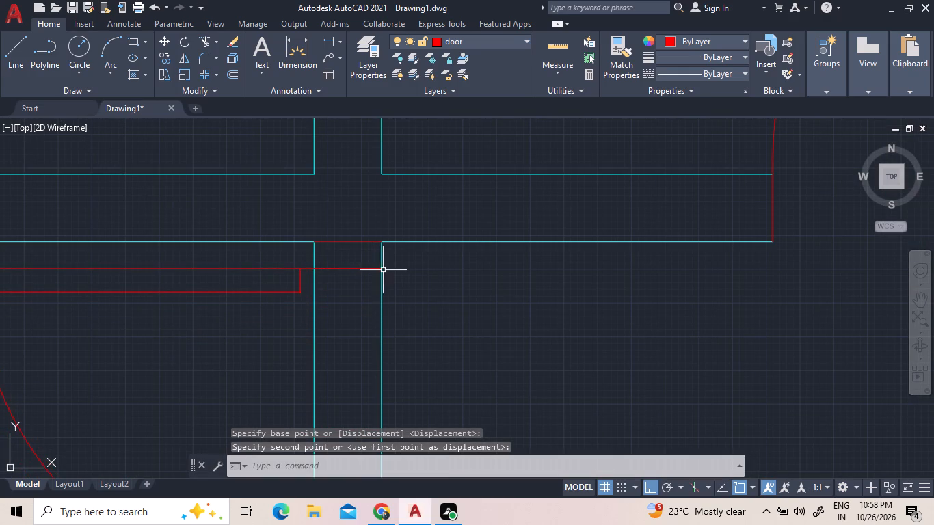
scroll(438, 267, "down", 2)
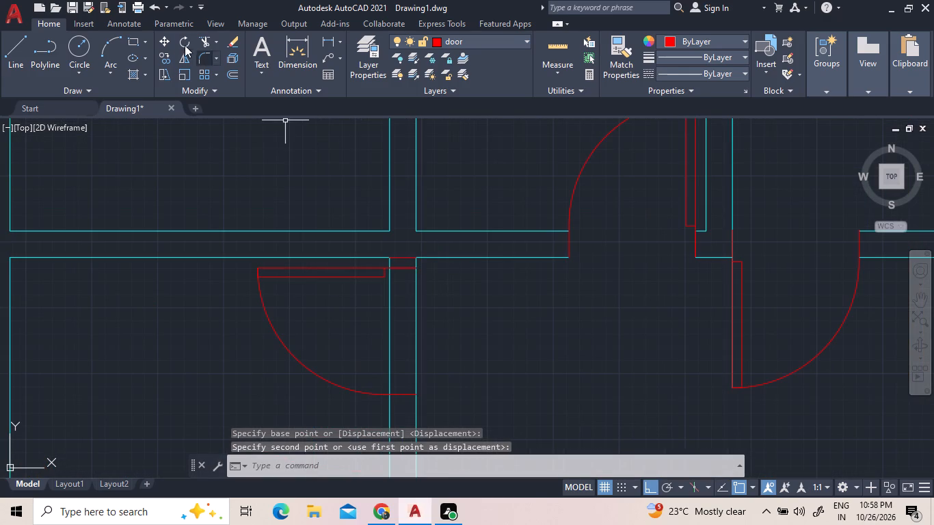
Trim the vertical wall's two lines inside the new door opening and remove the short helper lines above it.
left_click(206, 43)
left_click(337, 301)
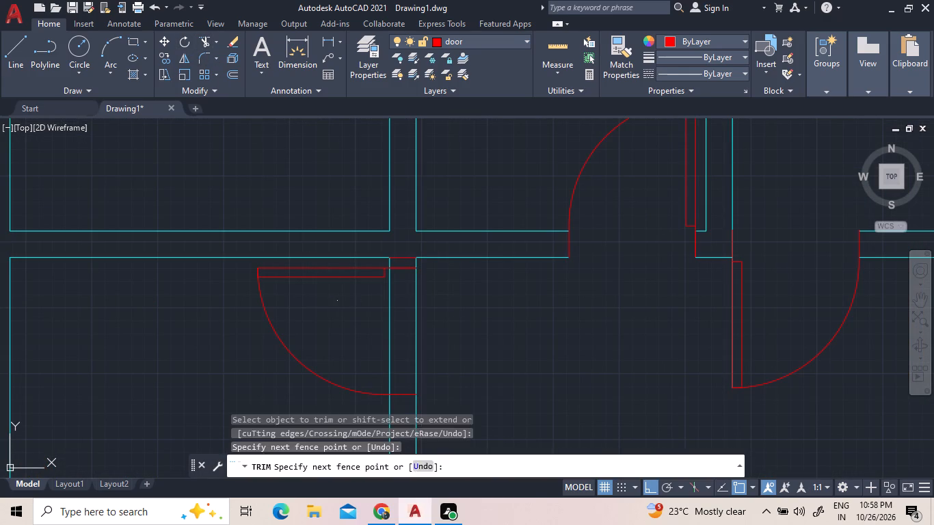
left_click(451, 315)
left_click(401, 257)
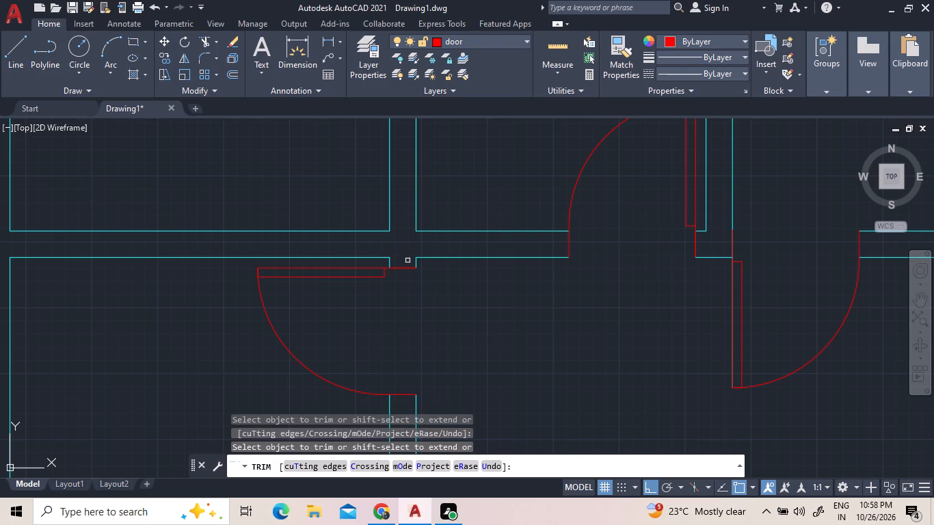
left_click(405, 269)
left_click(408, 269)
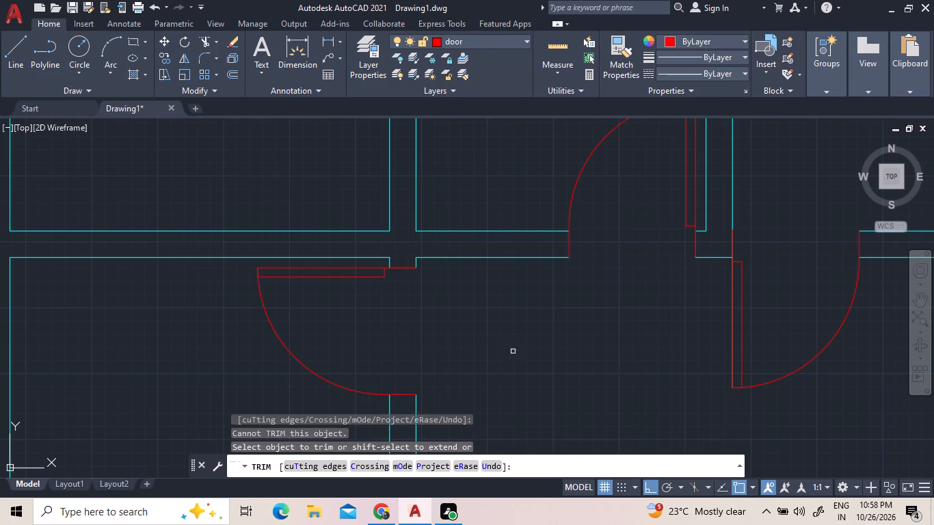
scroll(598, 330, "down", 3)
middle_click_drag(598, 329, 461, 308)
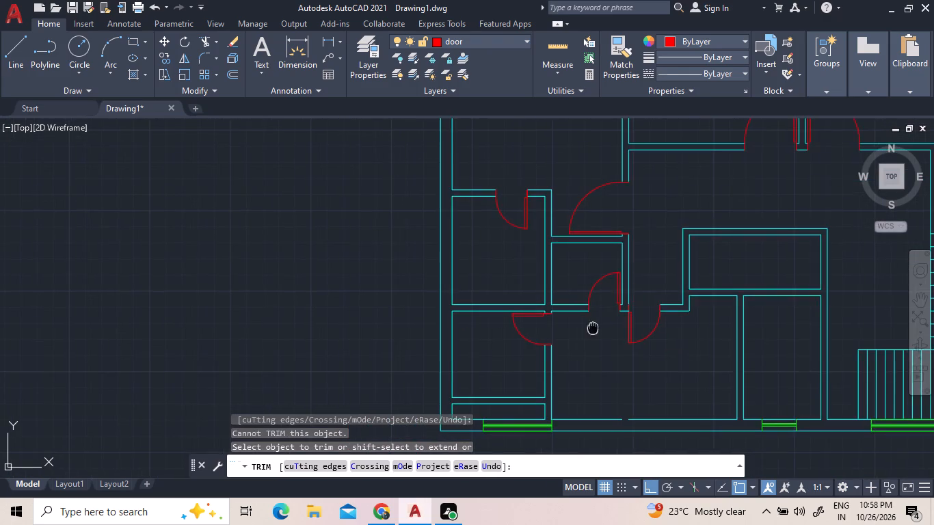
middle_click_drag(461, 308, 210, 286)
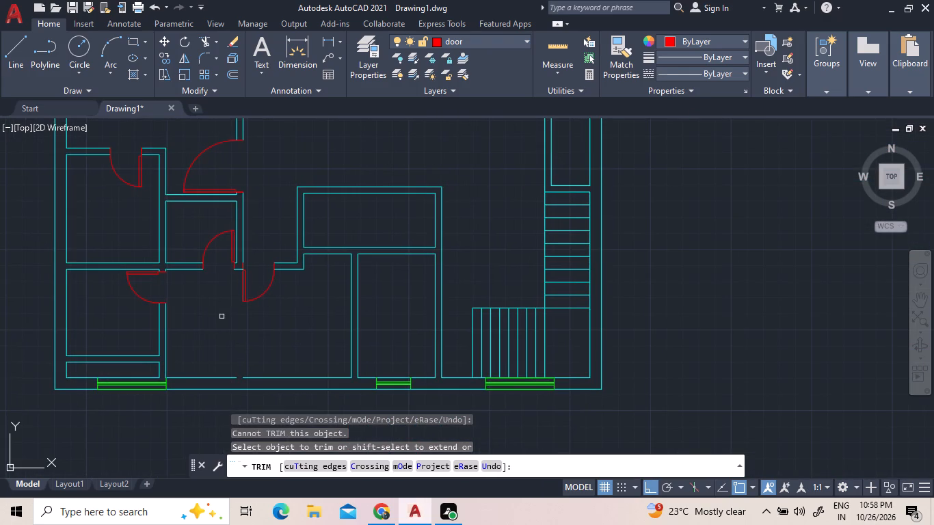
right_click(223, 317)
left_click(273, 124)
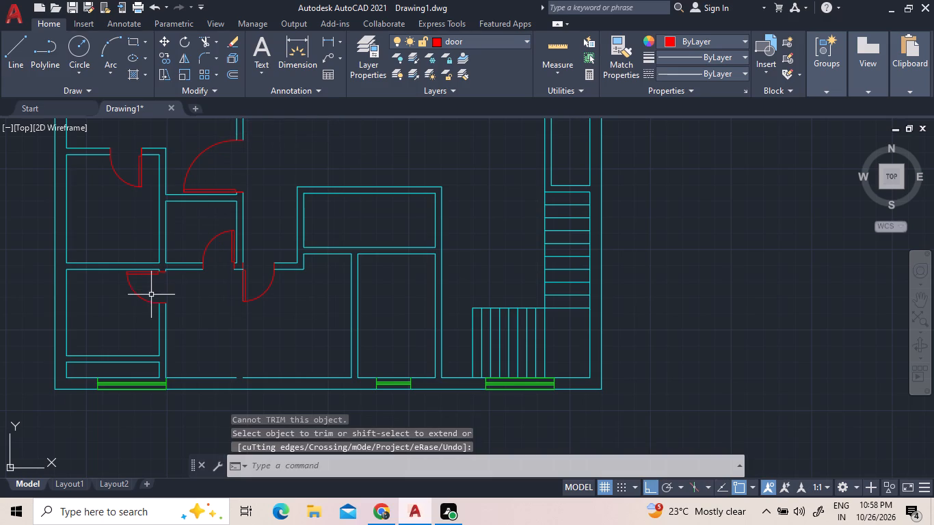
Mirror the newly fitted small door about a vertical line through the neighbouring corridor door's latch-side jamb, keeping the original.
left_click(148, 297)
left_click(111, 297)
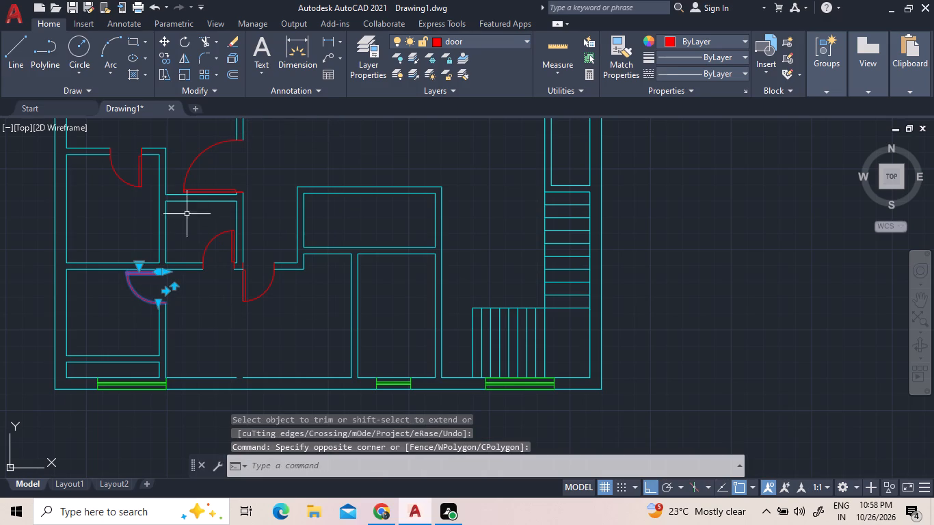
left_click(183, 58)
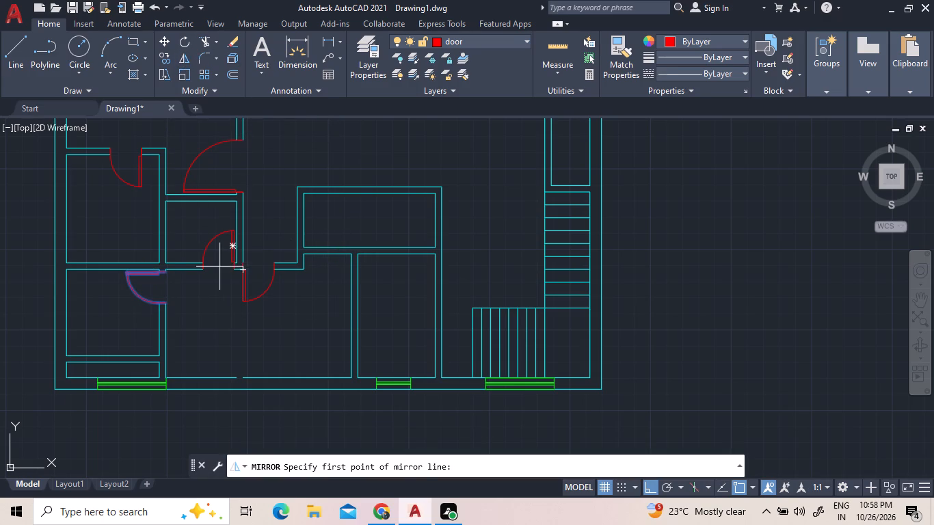
left_click(271, 265)
left_click(284, 310)
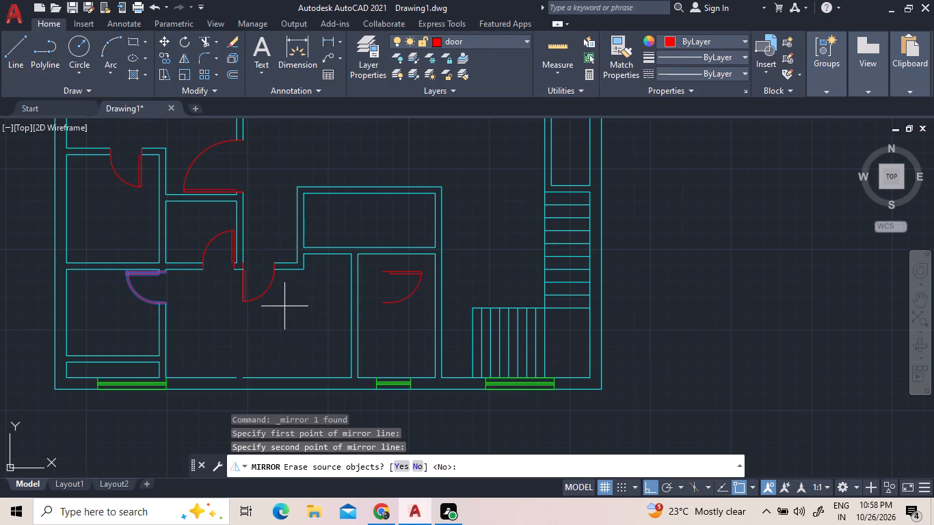
left_click(417, 467)
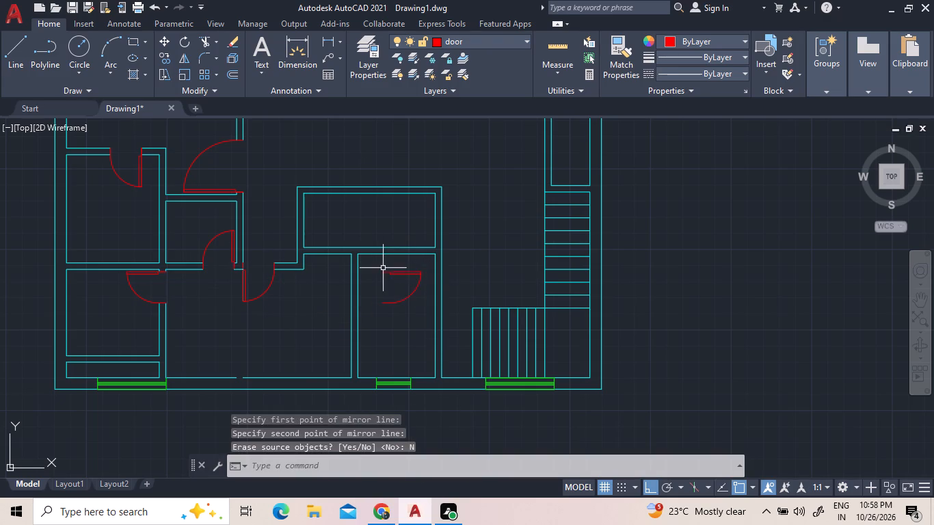
Move the mirrored door by its hinge-side jamb end horizontally onto the outer line of the lower middle room's left wall.
left_click(394, 275)
right_click(381, 237)
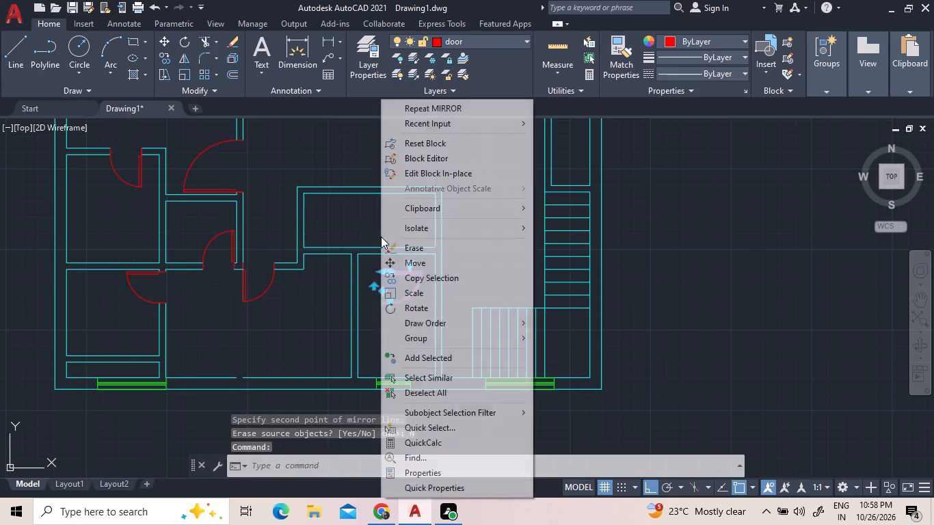
left_click(410, 267)
scroll(401, 254, "up", 4)
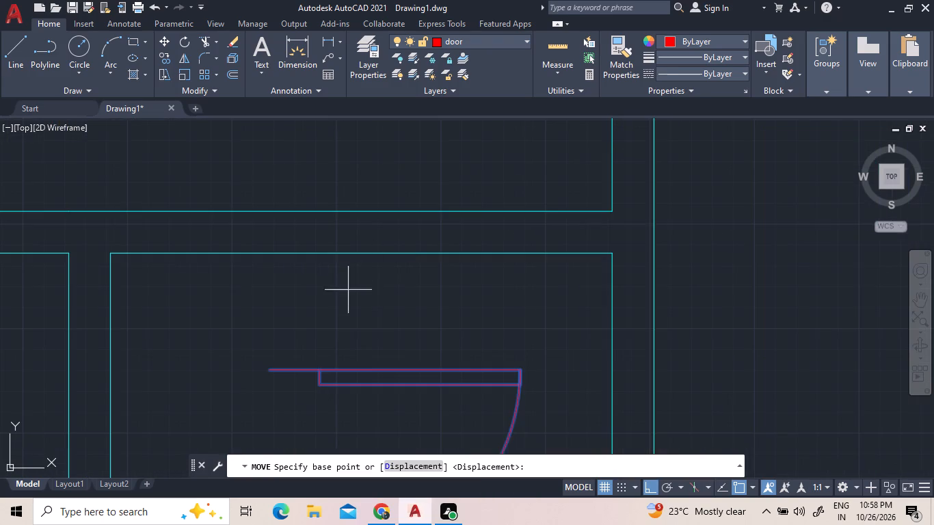
scroll(361, 338, "down", 1)
left_click(304, 358)
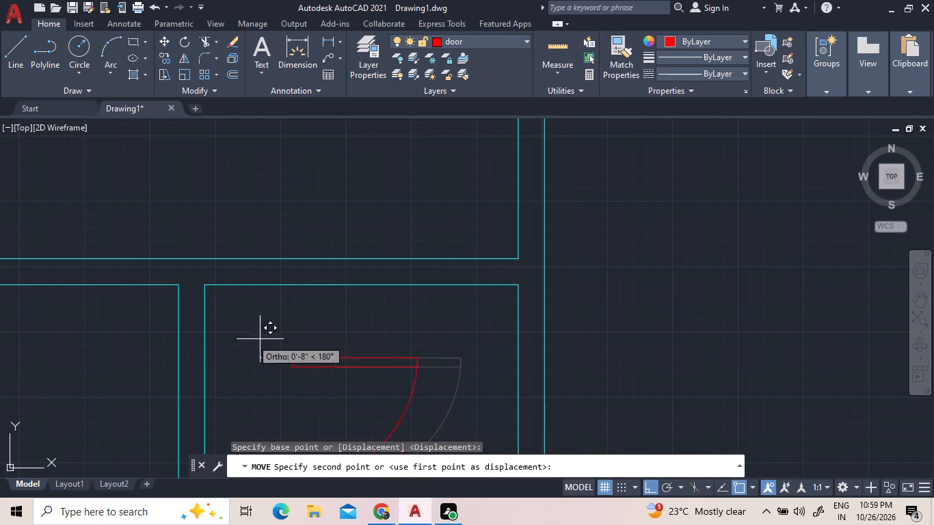
scroll(189, 333, "up", 2)
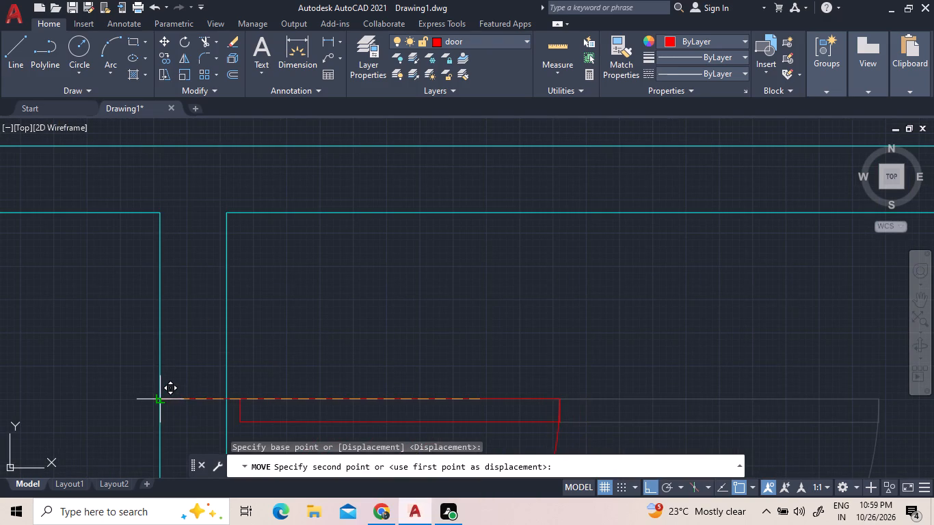
left_click(164, 396)
scroll(258, 295, "down", 3)
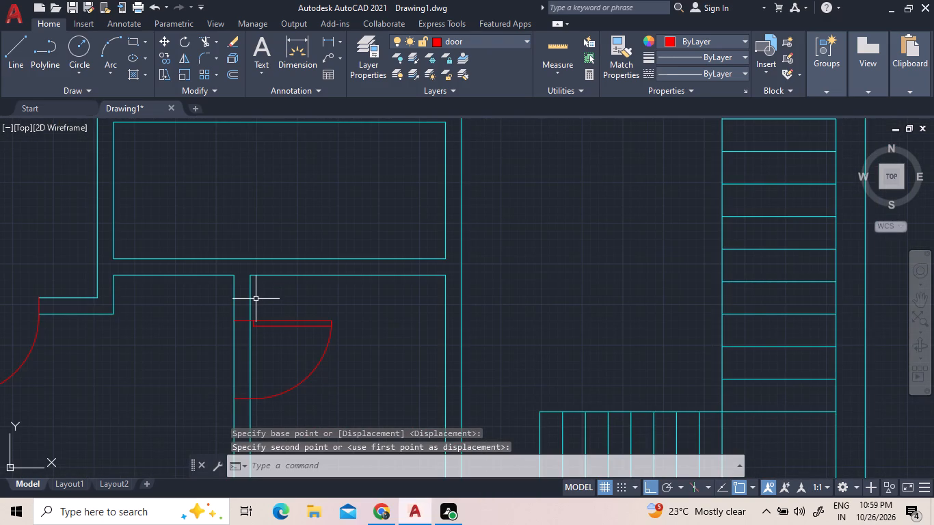
Move the mirrored door up along that vertical wall so its hinge-side jamb sits just below the wall's top corner.
left_click(286, 329)
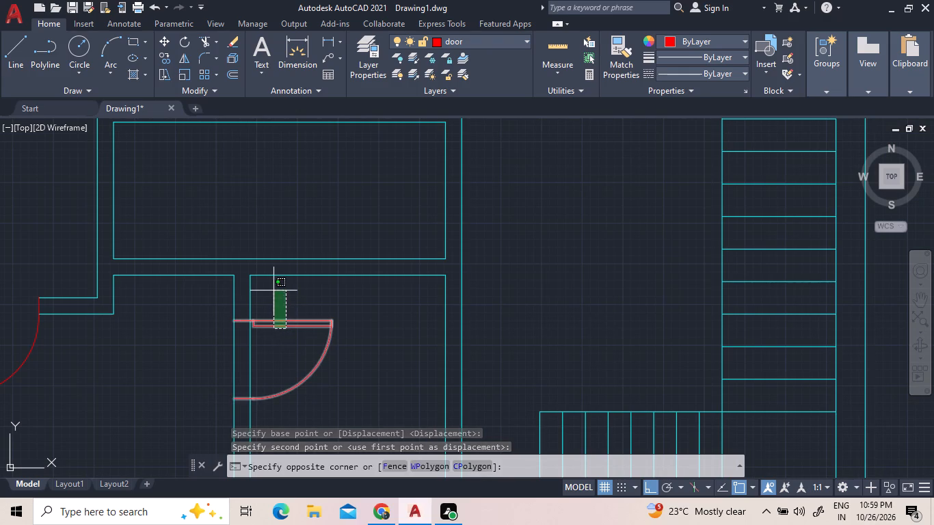
left_click(273, 291)
right_click(273, 289)
left_click(283, 262)
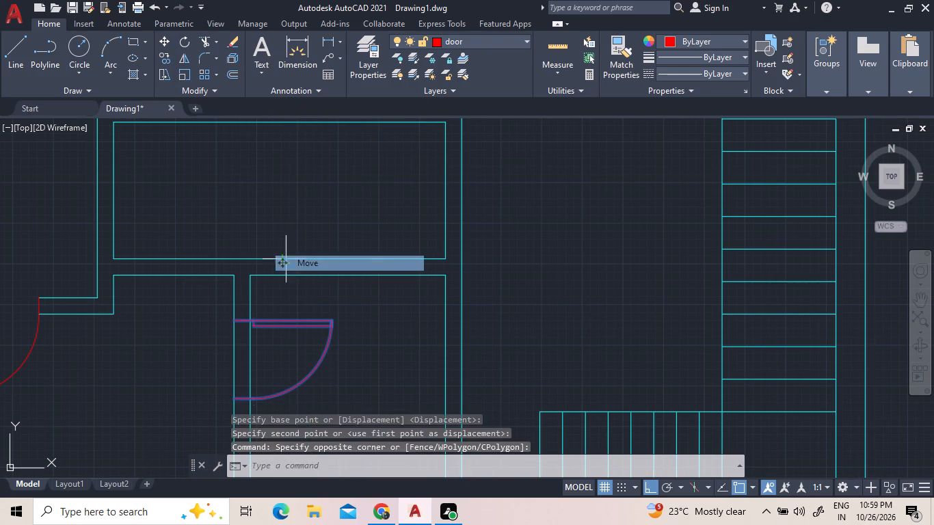
left_click(234, 319)
scroll(234, 277, "up", 3)
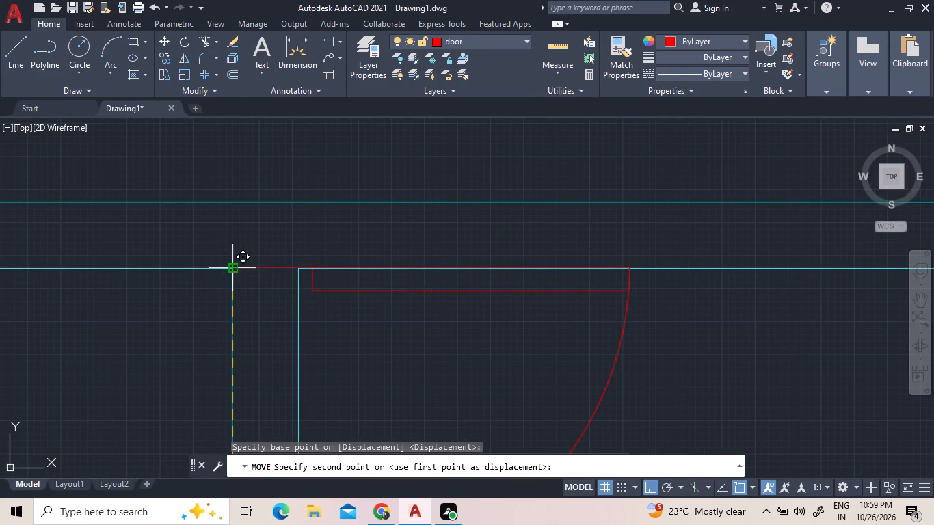
left_click(235, 314)
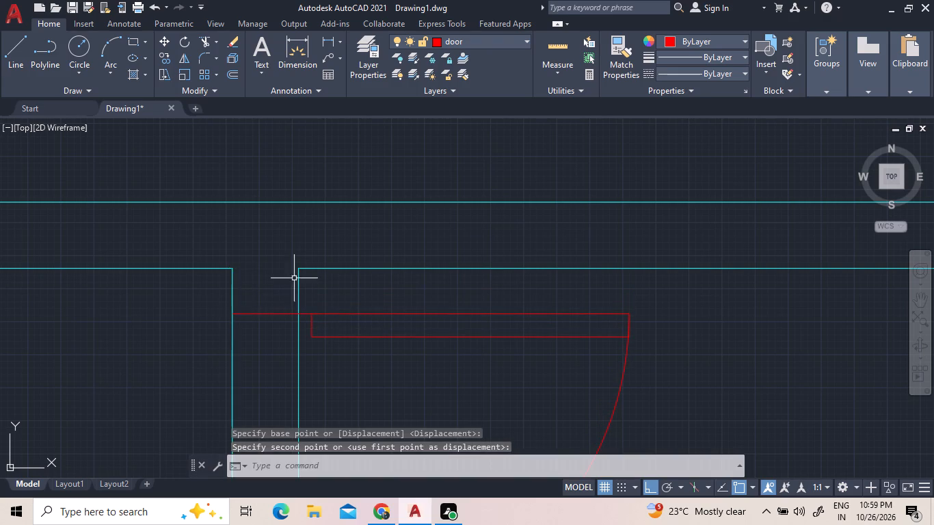
scroll(341, 254, "down", 3)
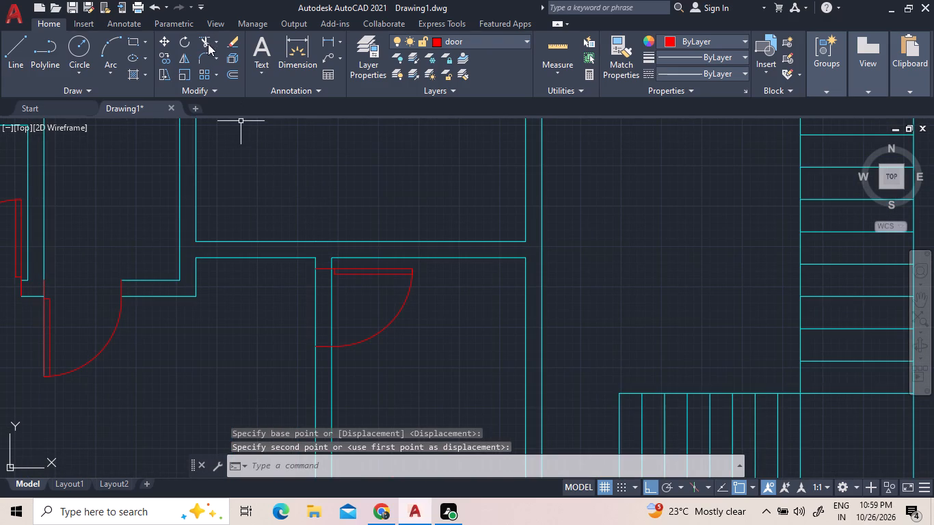
Trim the vertical wall's two lines inside the mirrored door's opening.
left_click(211, 44)
left_click(369, 315)
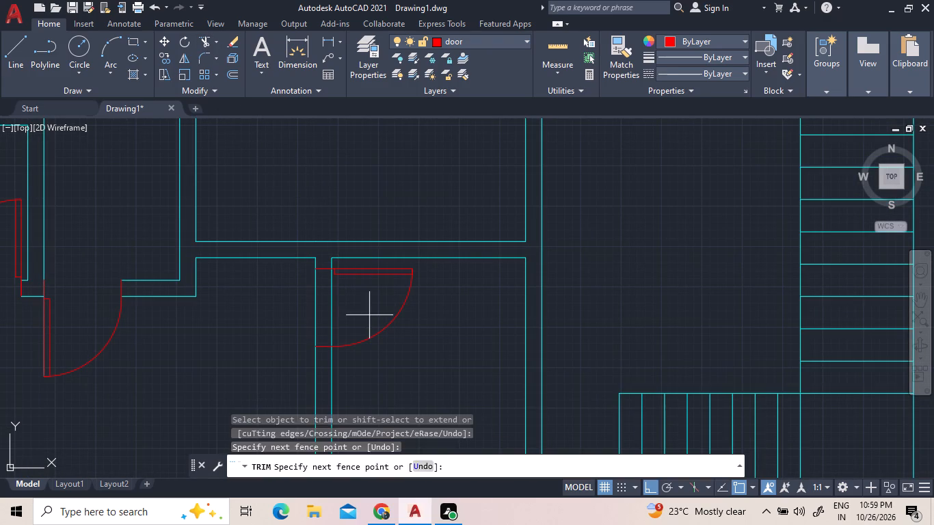
left_click(294, 295)
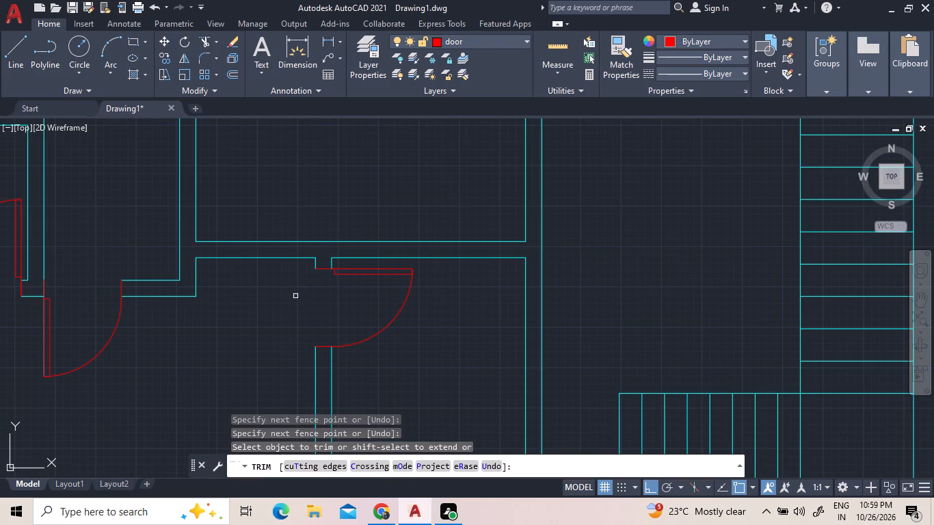
Draw a short horizontal line across the left wall of the narrow room above the stairs, joining its two wall lines.
scroll(289, 327, "down", 3)
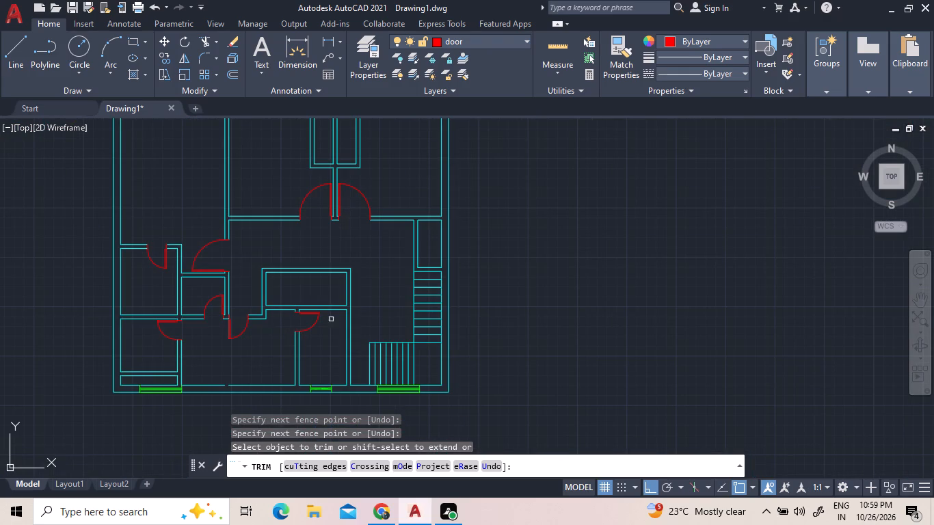
scroll(449, 206, "up", 1)
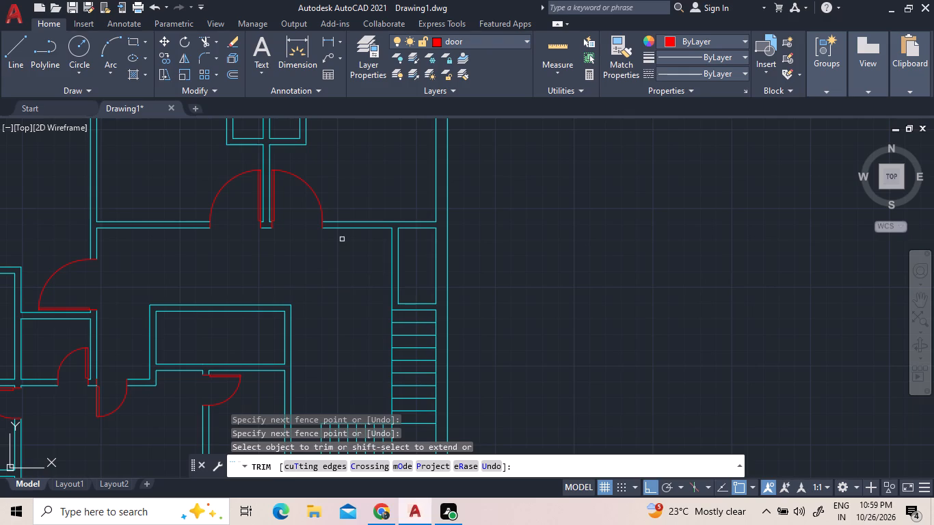
left_click(22, 53)
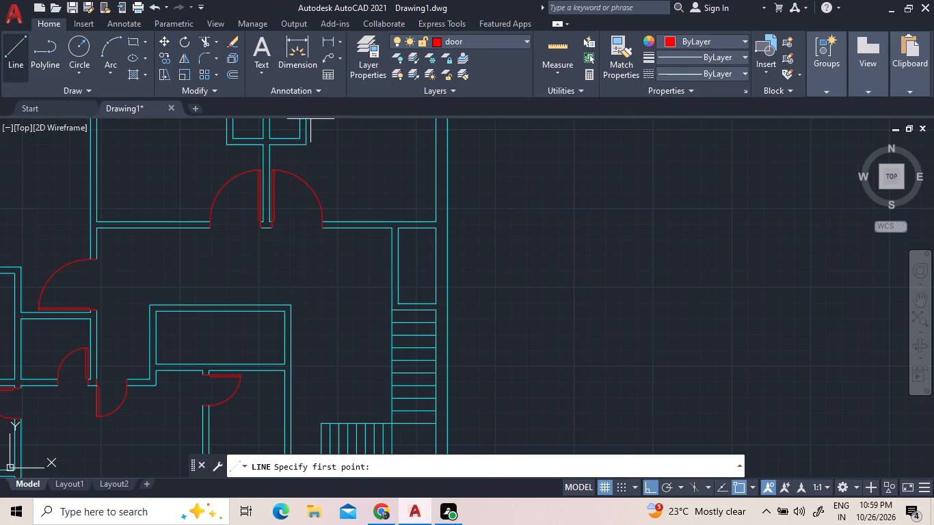
scroll(397, 239, "up", 4)
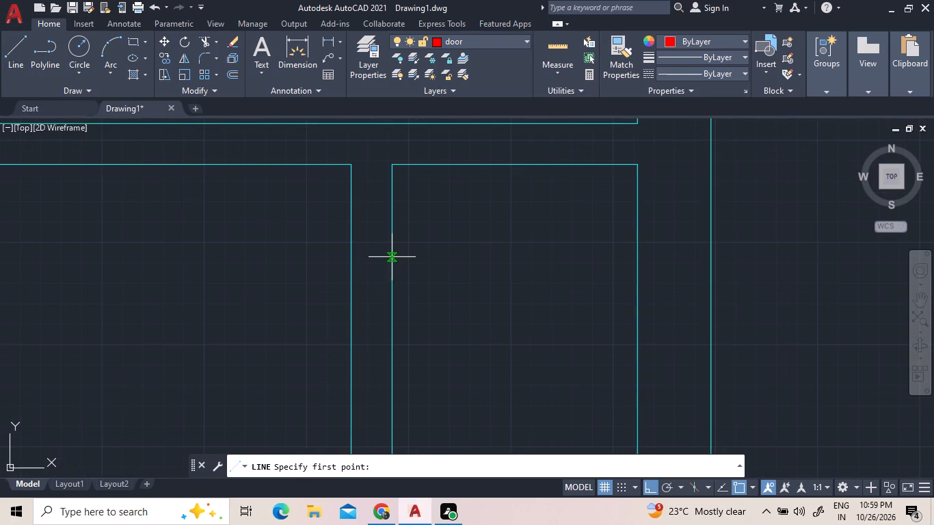
left_click(392, 256)
left_click(352, 259)
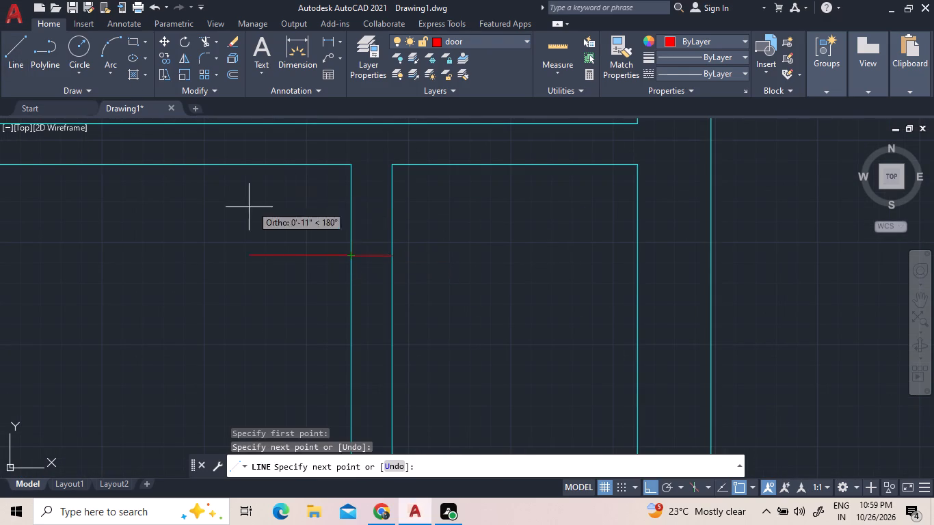
right_click(241, 216)
left_click(261, 226)
Insert a Door - Imperial block beside the narrow room's left wall and set it to Open 90º.
right_click(175, 196)
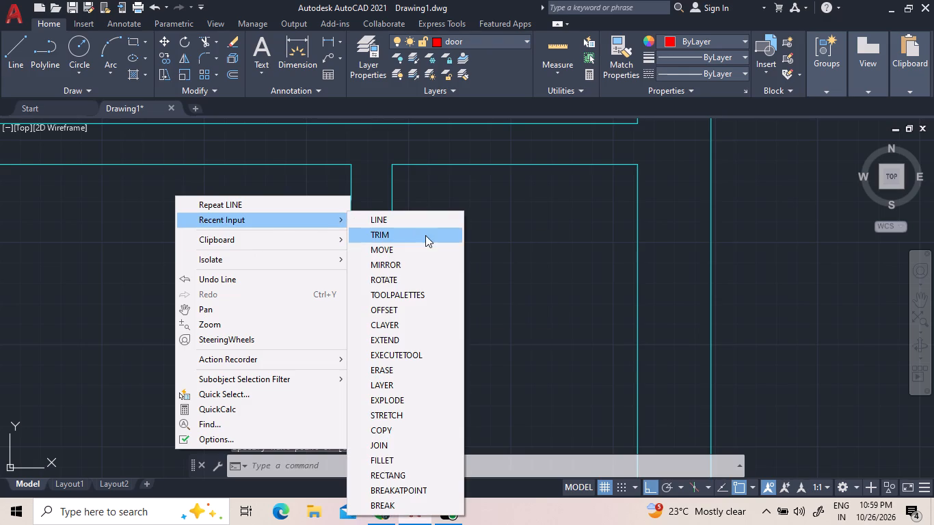
left_click(423, 295)
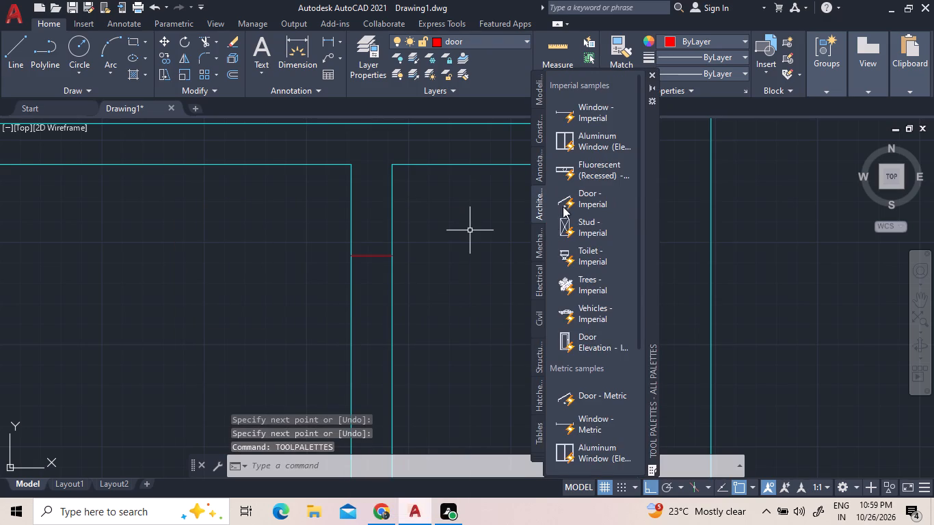
left_click_drag(591, 196, 246, 252)
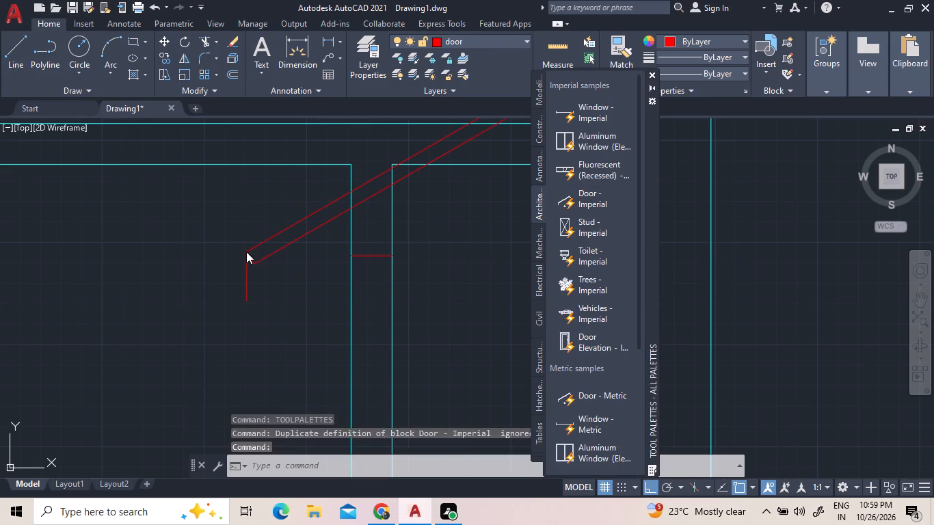
left_click(650, 74)
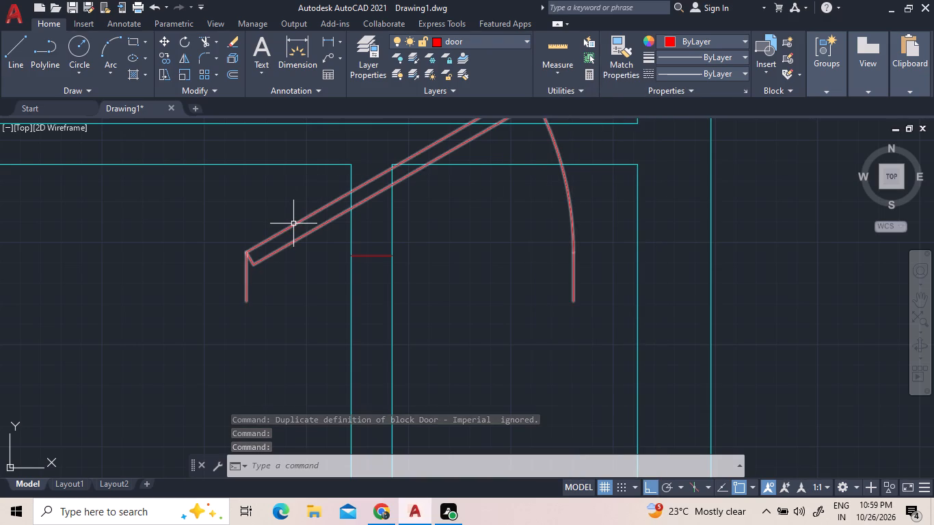
left_click(295, 224)
left_click(208, 128)
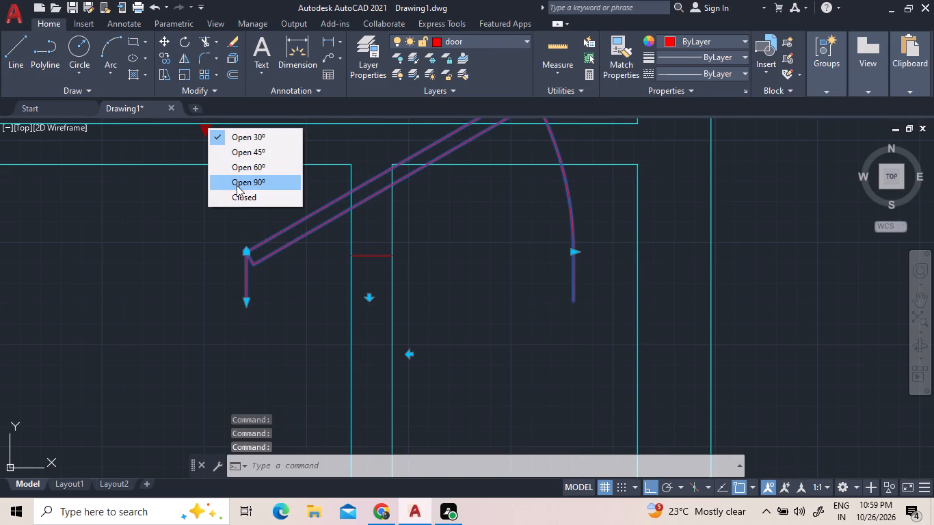
left_click(239, 184)
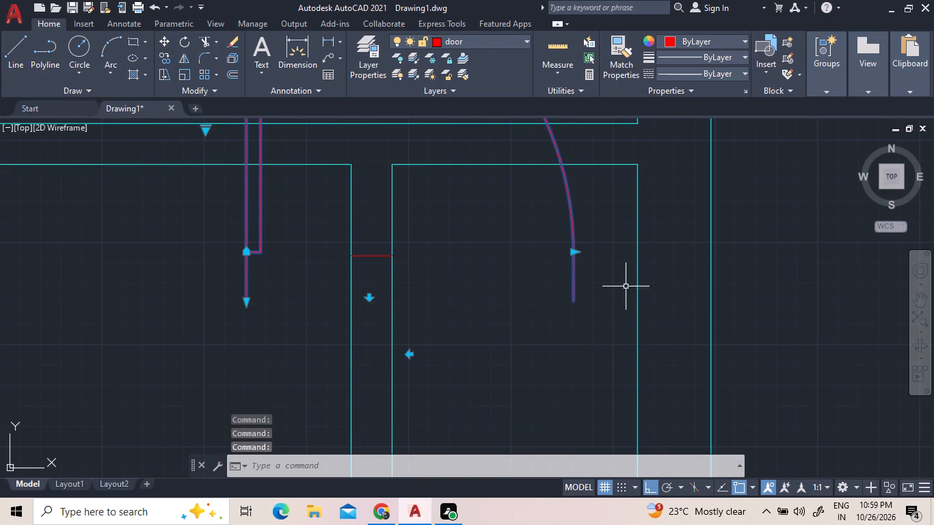
Reduce the new door's opening width and flip it so the hinge is on the opposite side.
left_click(573, 250)
left_click(322, 226)
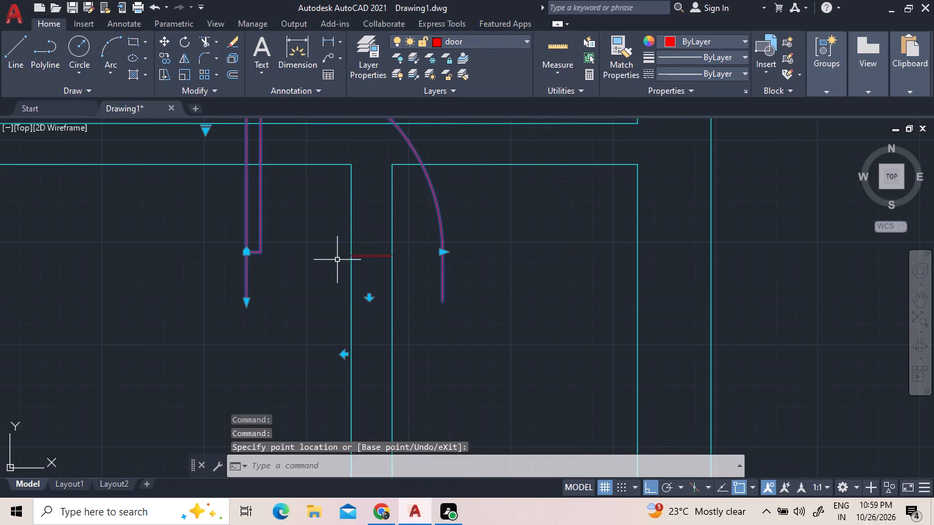
left_click(343, 357)
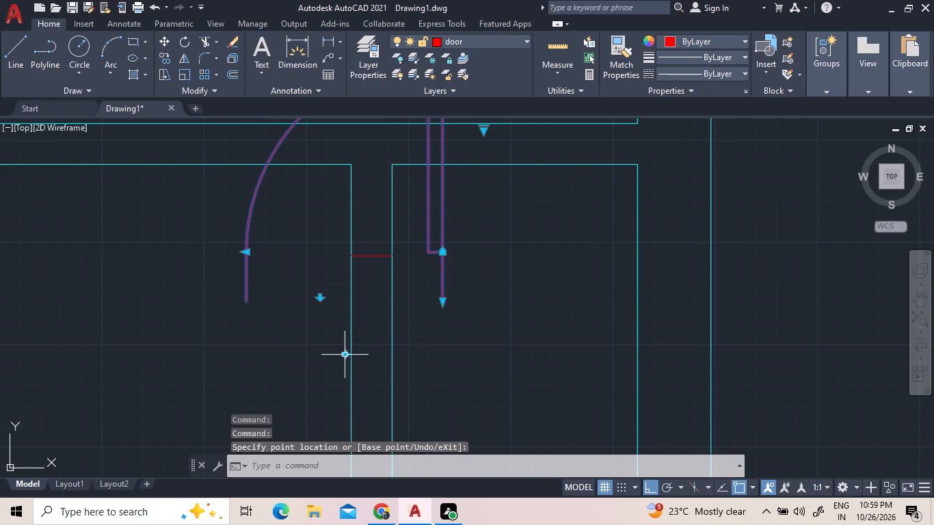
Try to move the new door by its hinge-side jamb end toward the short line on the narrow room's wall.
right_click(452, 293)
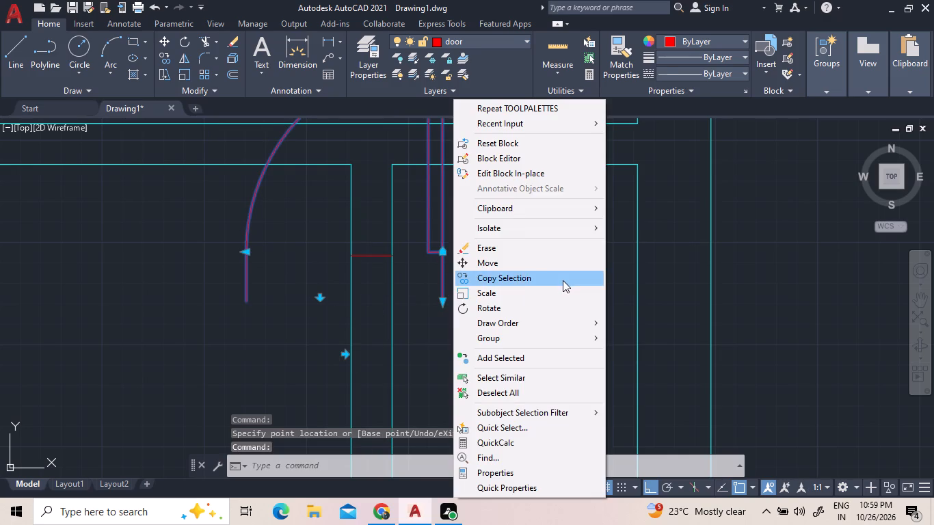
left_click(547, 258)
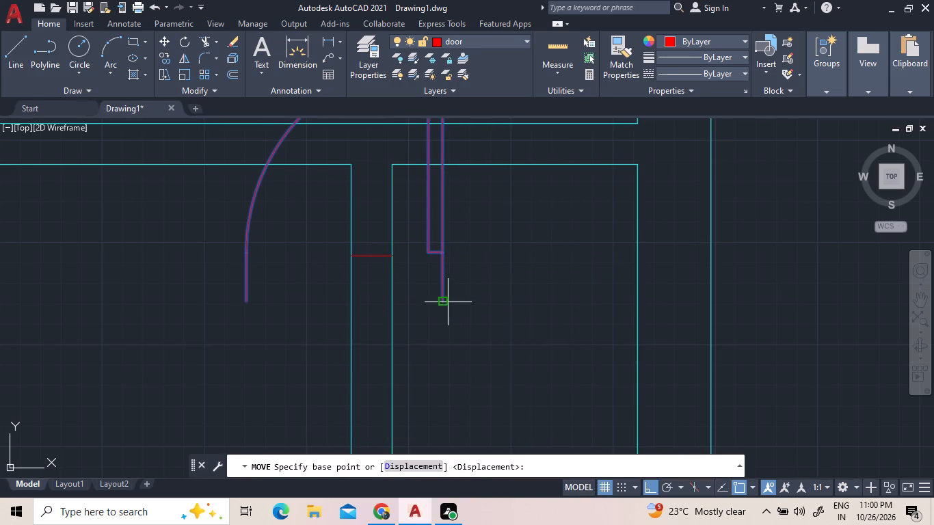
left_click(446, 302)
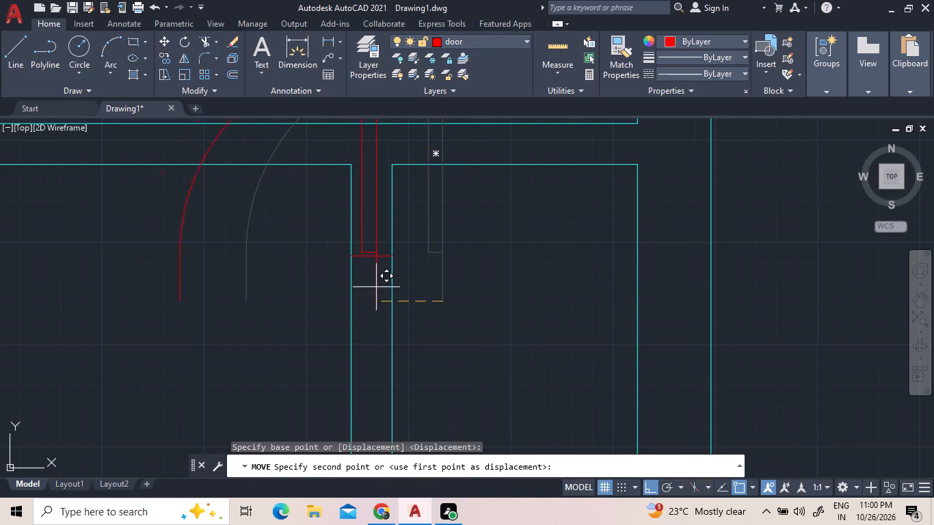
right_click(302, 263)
Move the stray door from outside the floor plan back beside the left wall of the narrow room above the stairs.
scroll(303, 267, "down", 2)
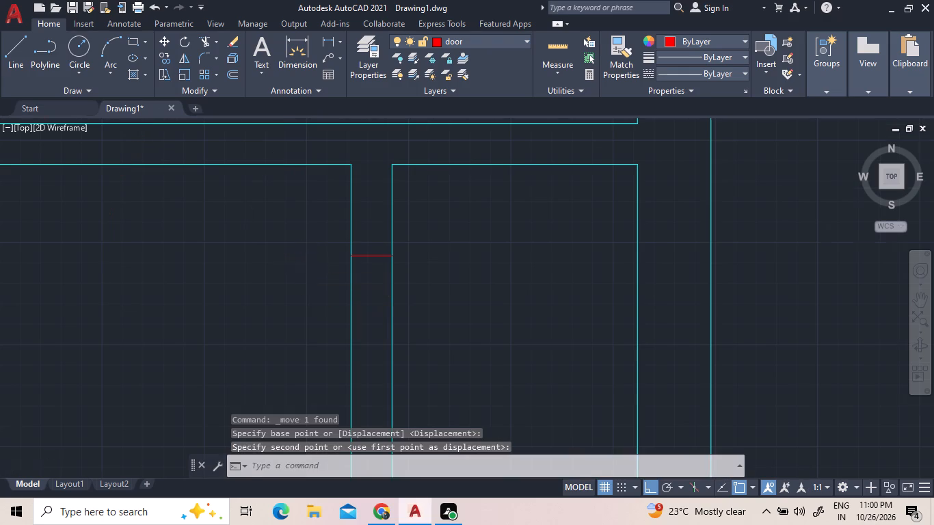
scroll(303, 267, "down", 2)
scroll(366, 314, "down", 3)
scroll(590, 247, "down", 2)
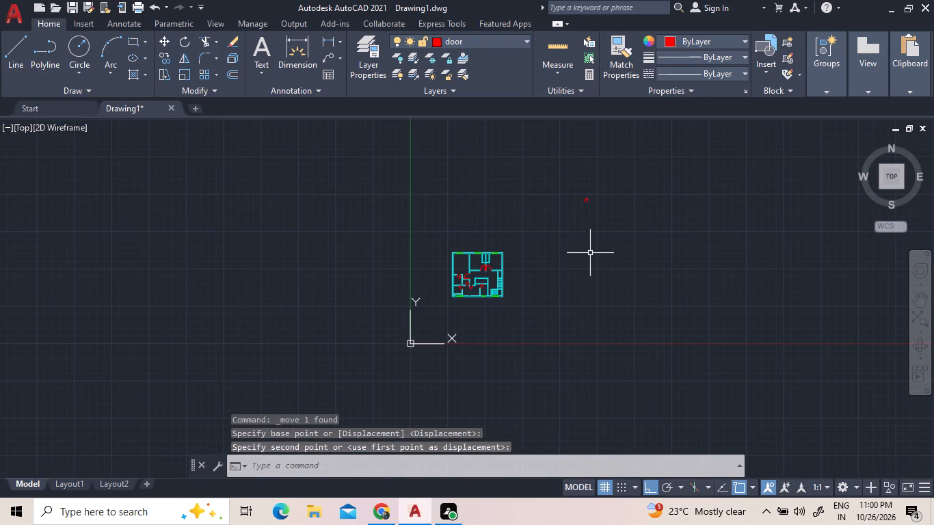
left_click(604, 217)
left_click(576, 173)
right_click(576, 173)
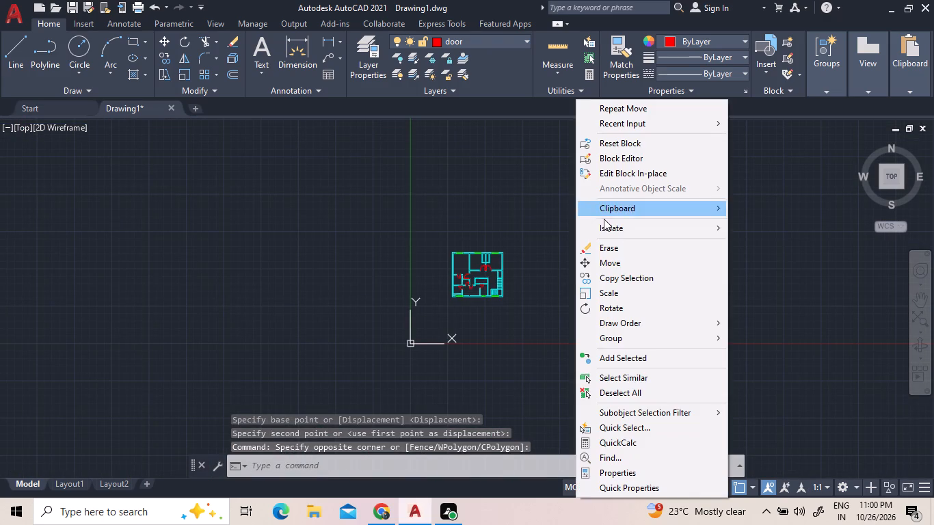
left_click(627, 264)
left_click_drag(608, 198, 598, 212)
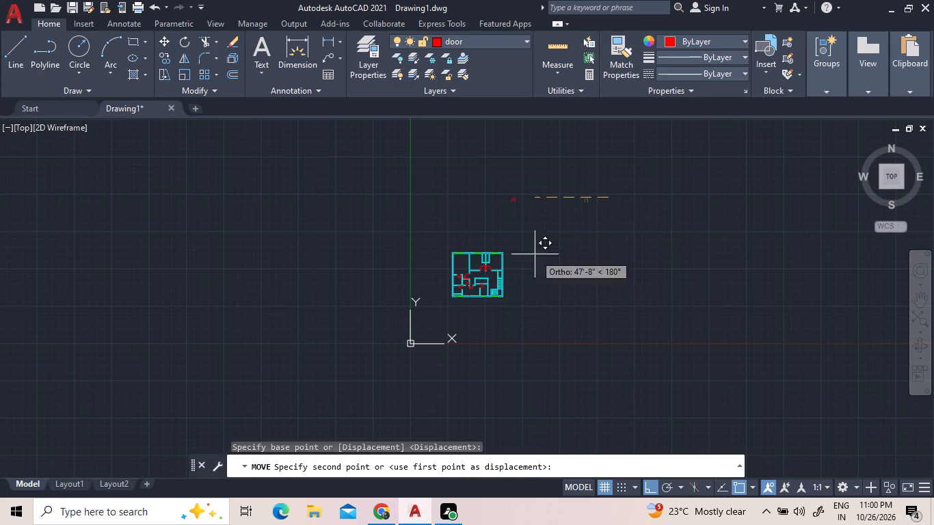
scroll(464, 293, "up", 2)
key("F8")
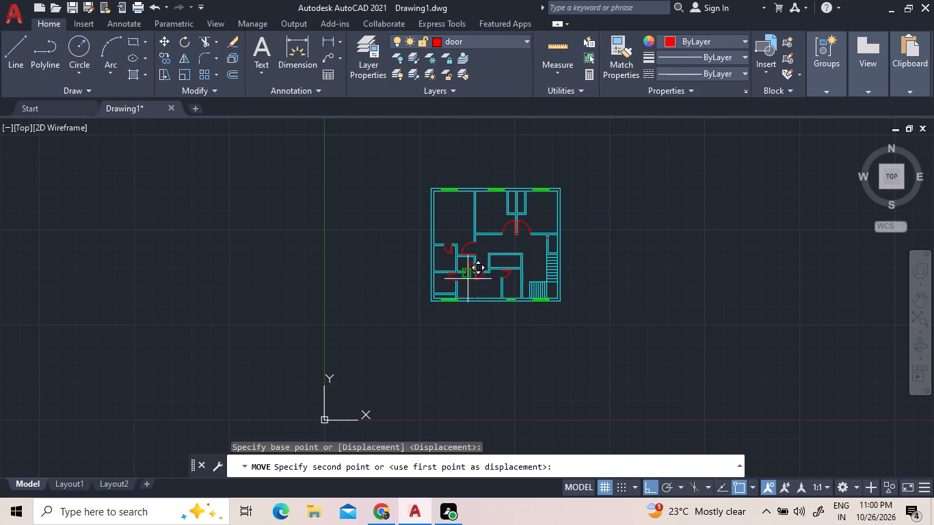
scroll(551, 300, "up", 2)
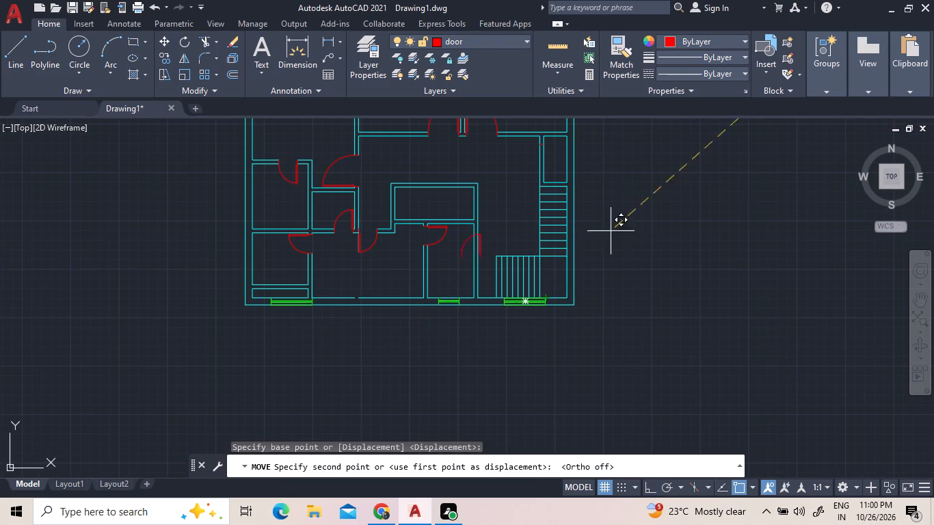
scroll(683, 131, "up", 3)
scroll(655, 183, "down", 1)
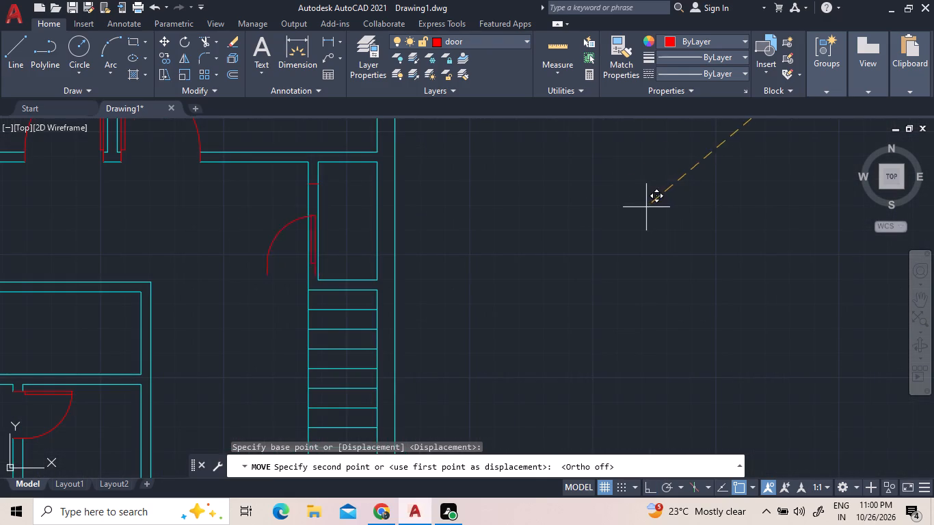
left_click(630, 171)
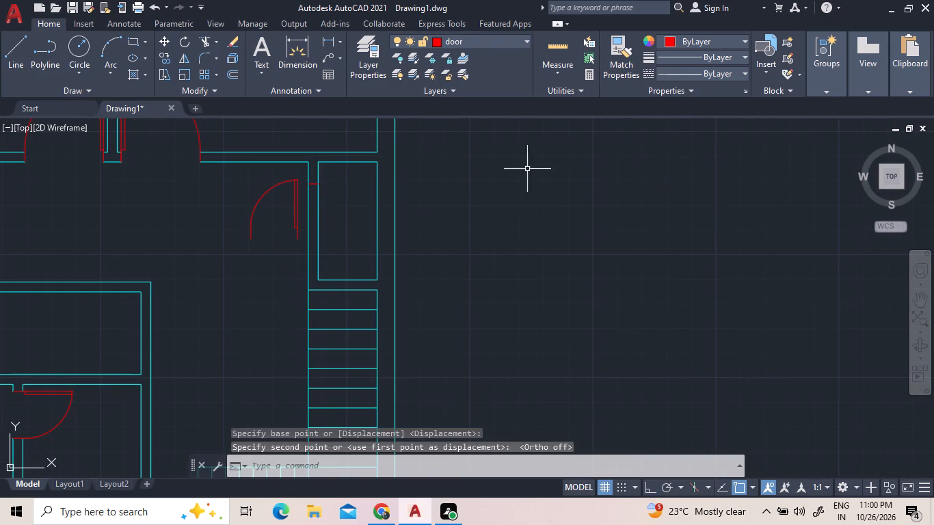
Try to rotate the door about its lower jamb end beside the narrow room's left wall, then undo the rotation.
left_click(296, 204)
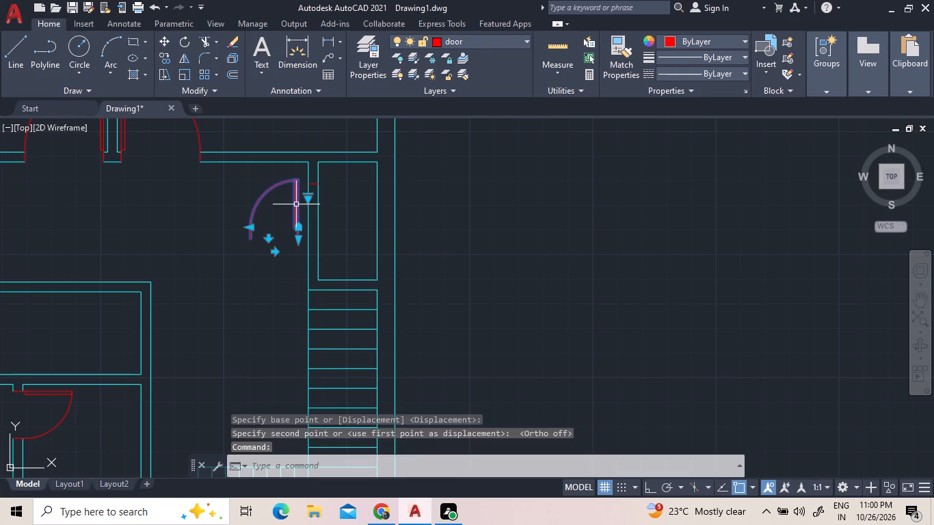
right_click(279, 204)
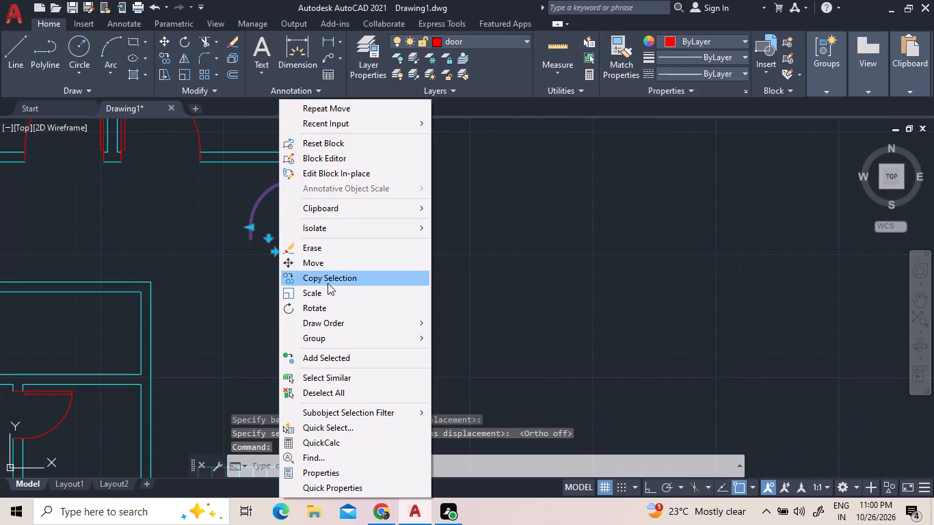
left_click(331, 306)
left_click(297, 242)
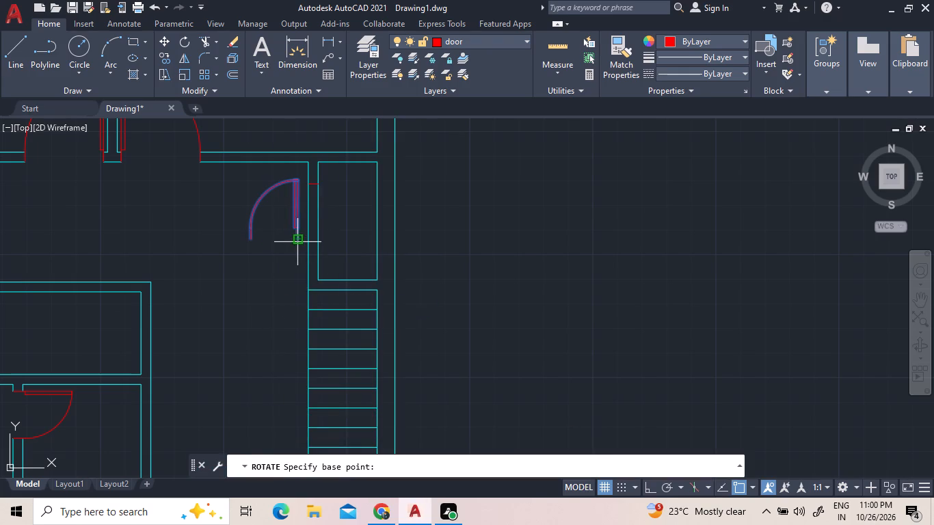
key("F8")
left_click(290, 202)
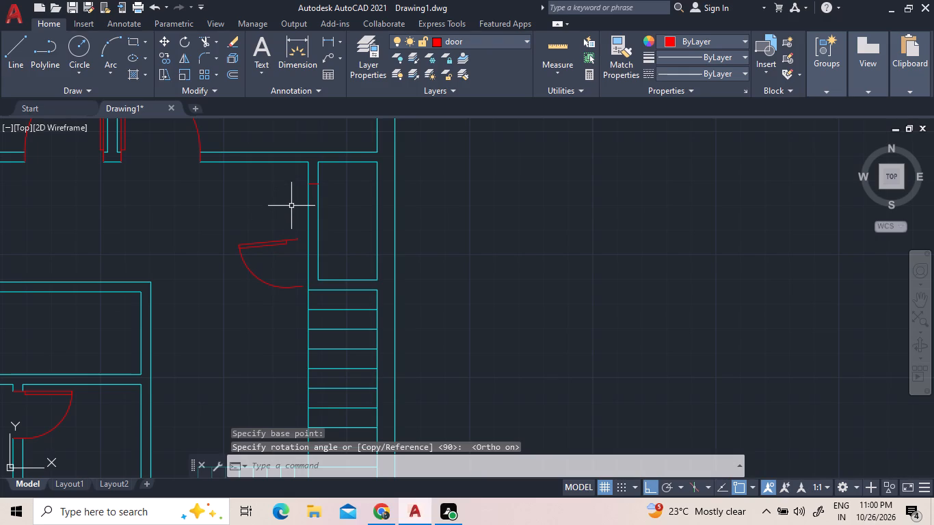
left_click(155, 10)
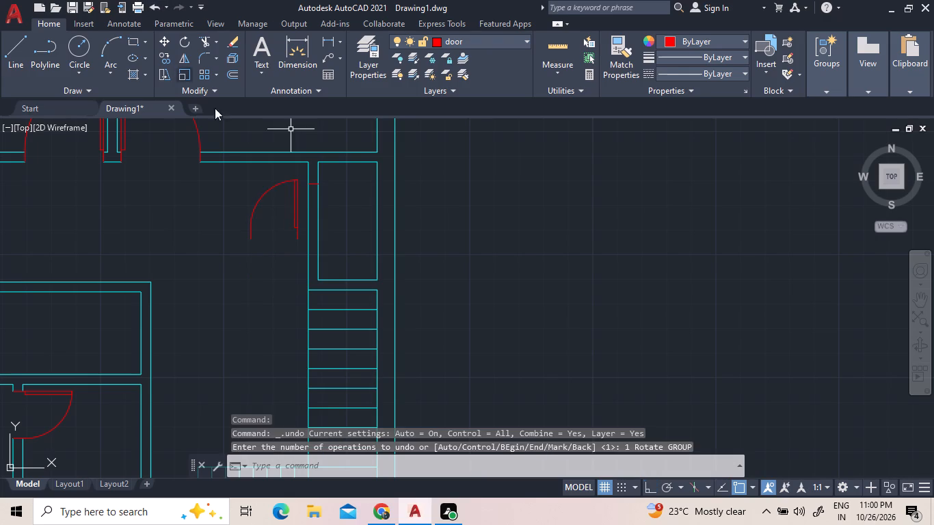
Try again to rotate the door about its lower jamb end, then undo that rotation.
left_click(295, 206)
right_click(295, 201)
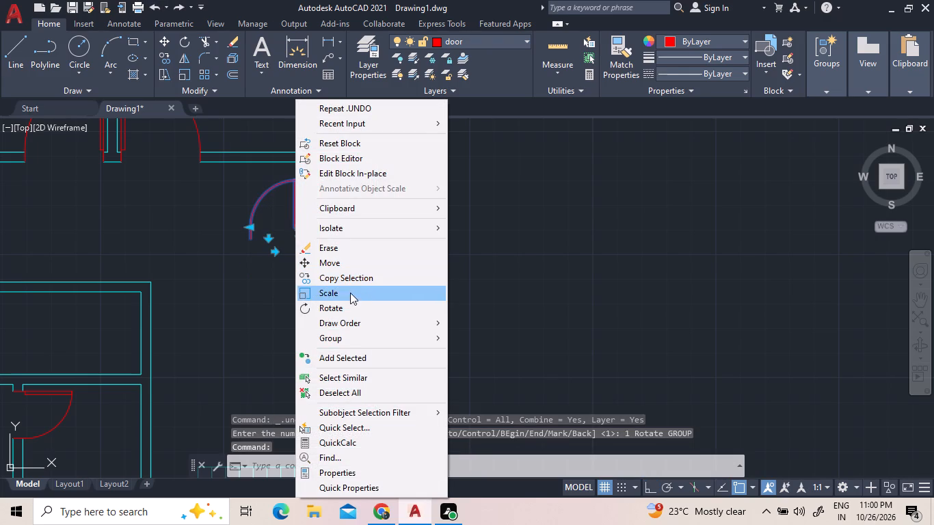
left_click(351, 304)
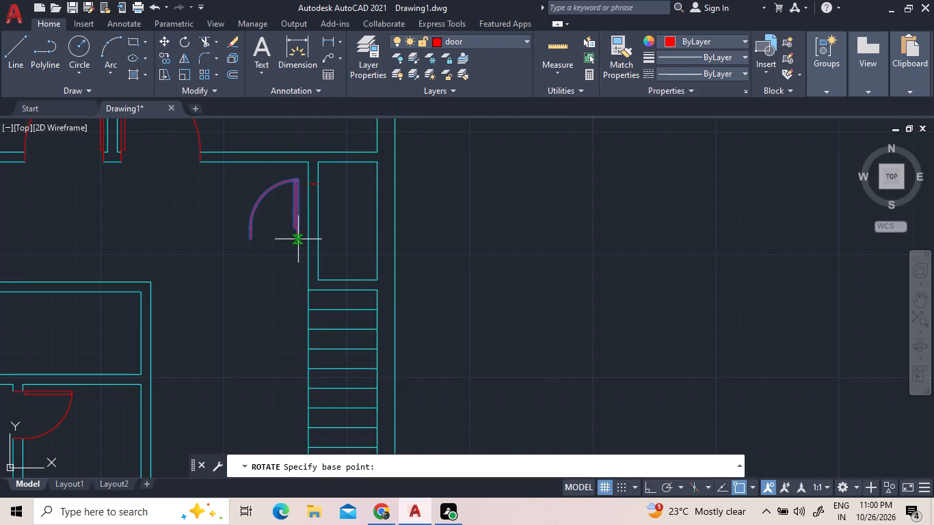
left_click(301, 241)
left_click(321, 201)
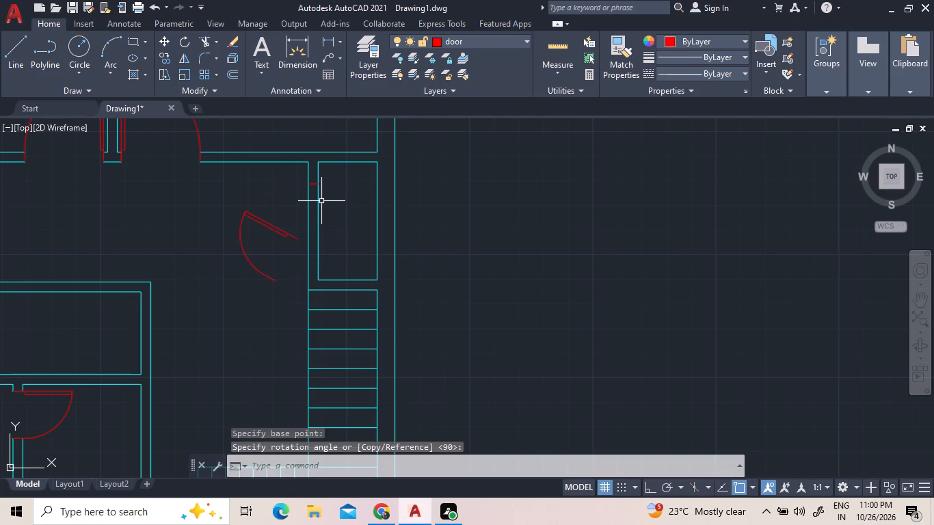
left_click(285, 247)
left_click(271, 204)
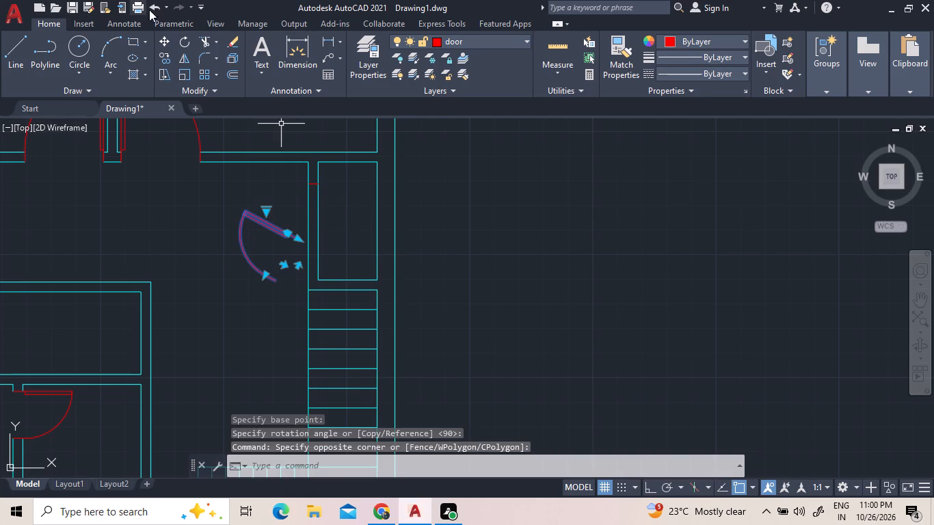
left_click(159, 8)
With Ortho on, rotate the door 90° counterclockwise about its lower jamb end so the leaf lies horizontal.
left_click(295, 224)
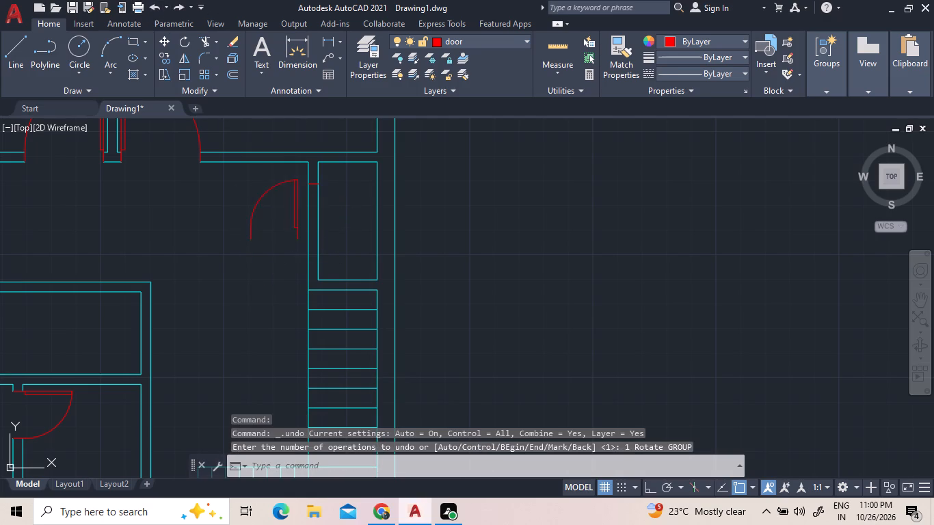
key("F8")
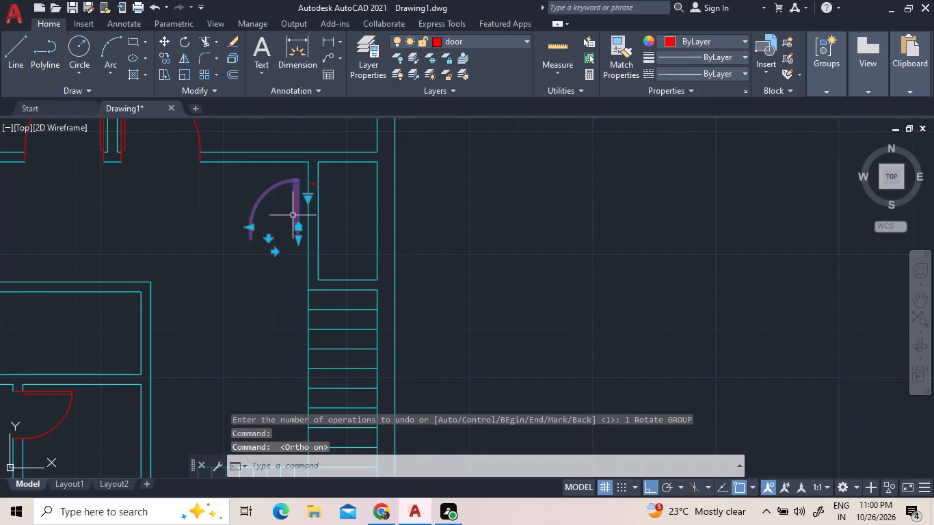
right_click(227, 163)
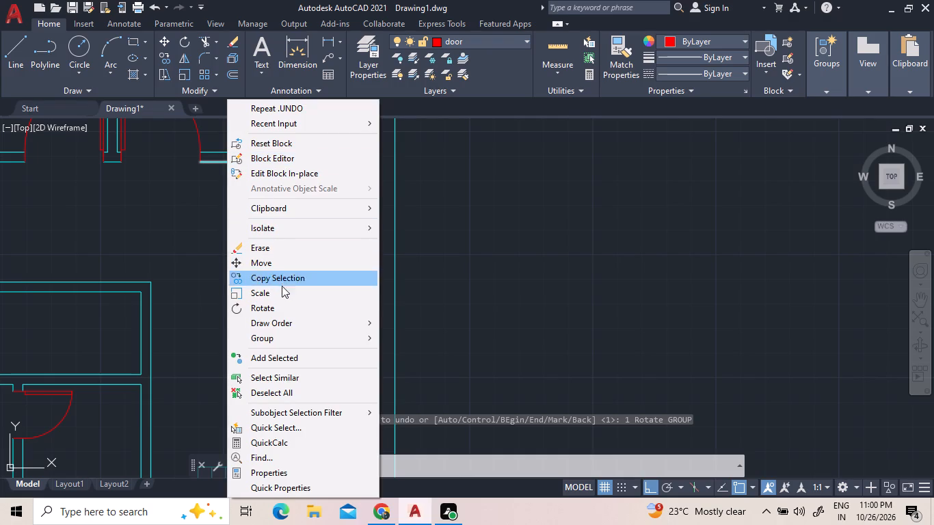
left_click(273, 312)
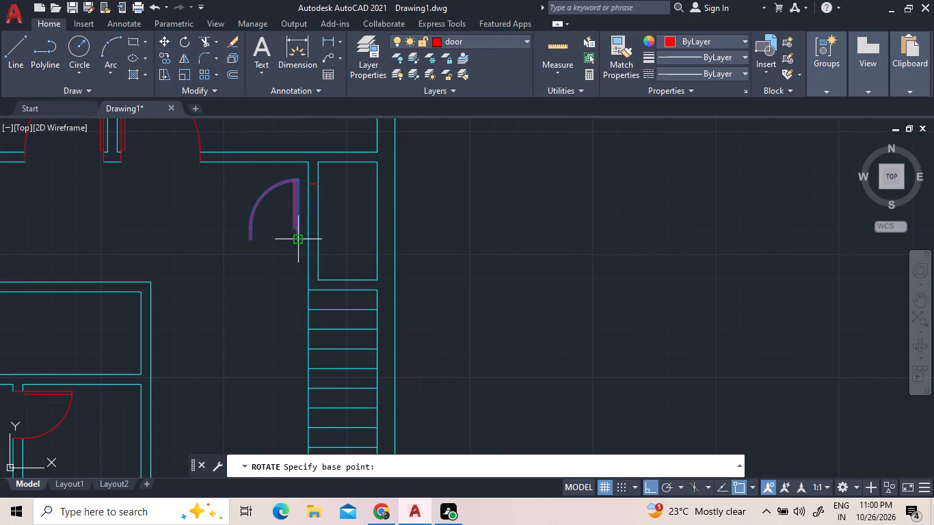
left_click(300, 241)
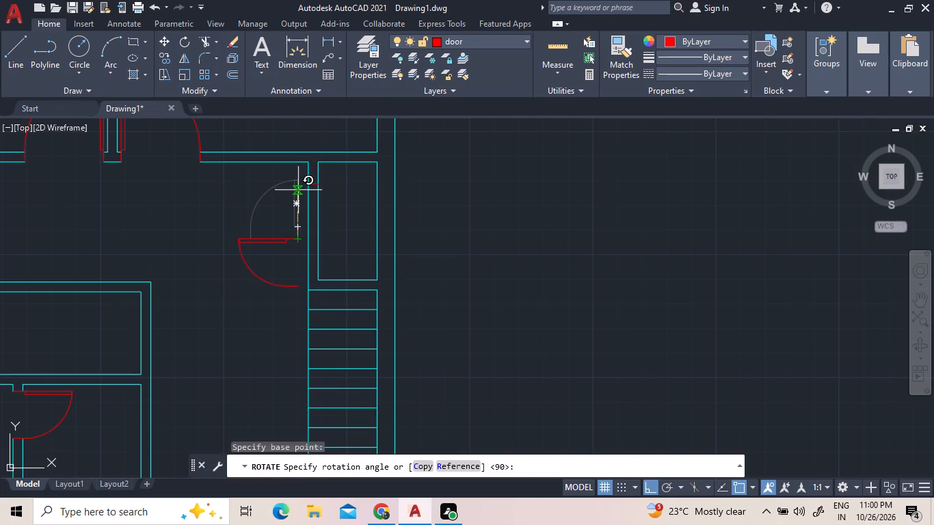
scroll(304, 180, "up", 2)
left_click(300, 187)
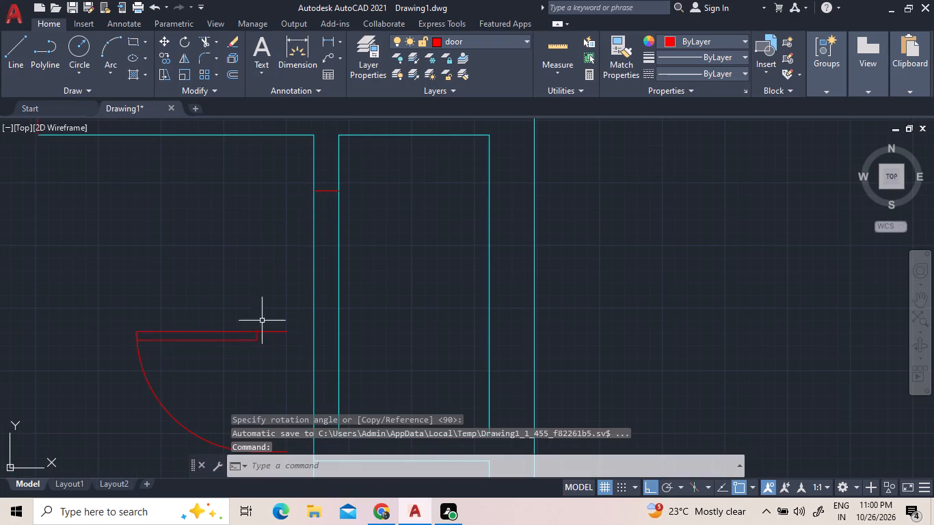
Move the rotated door by its hinge-side jamb end onto the short line across the narrow room's left wall.
left_click(252, 353)
left_click(215, 293)
right_click(215, 284)
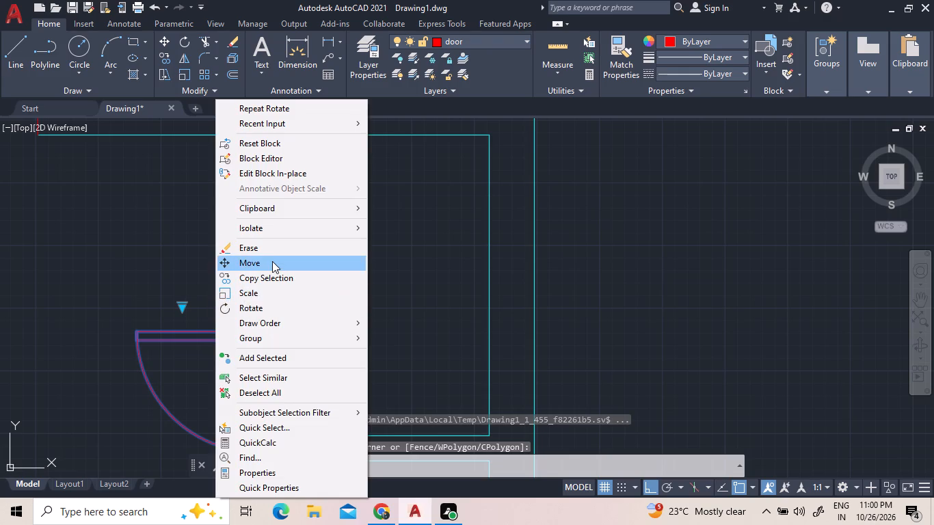
left_click(272, 261)
left_click(286, 334)
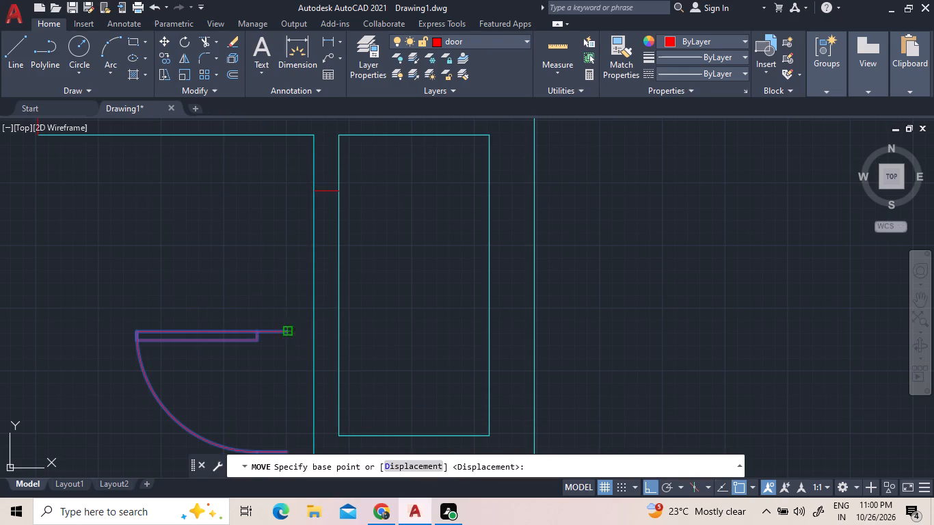
left_click(321, 193)
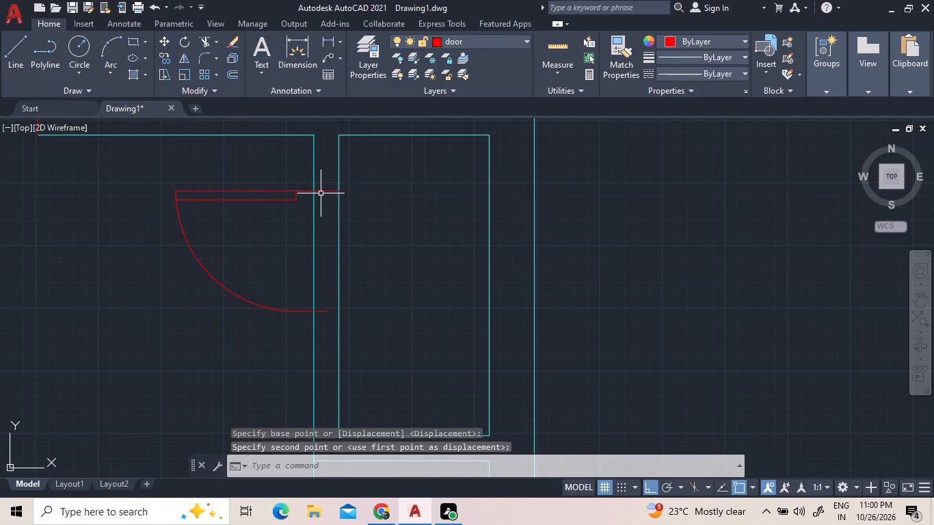
Move the door along the short line so its hinge-side jamb end meets the wall's room-side face.
left_click(290, 195)
left_click(178, 147)
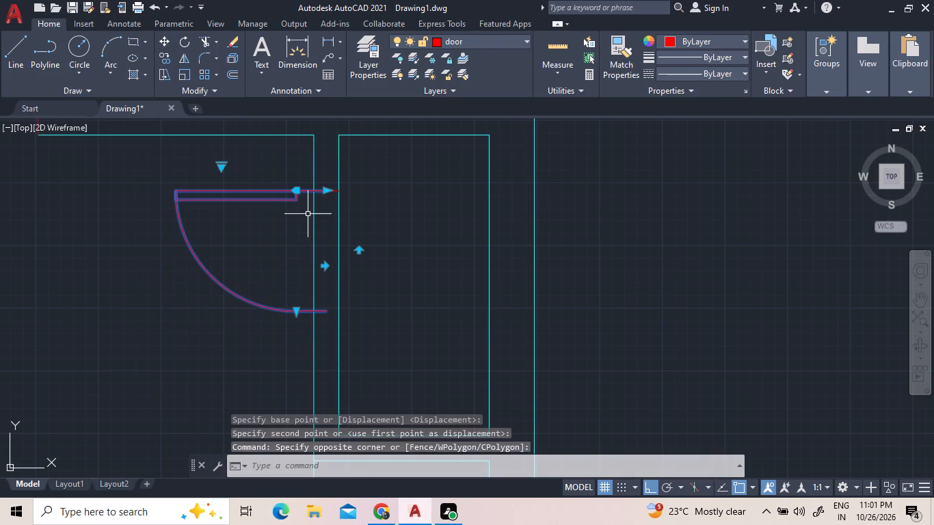
right_click(307, 212)
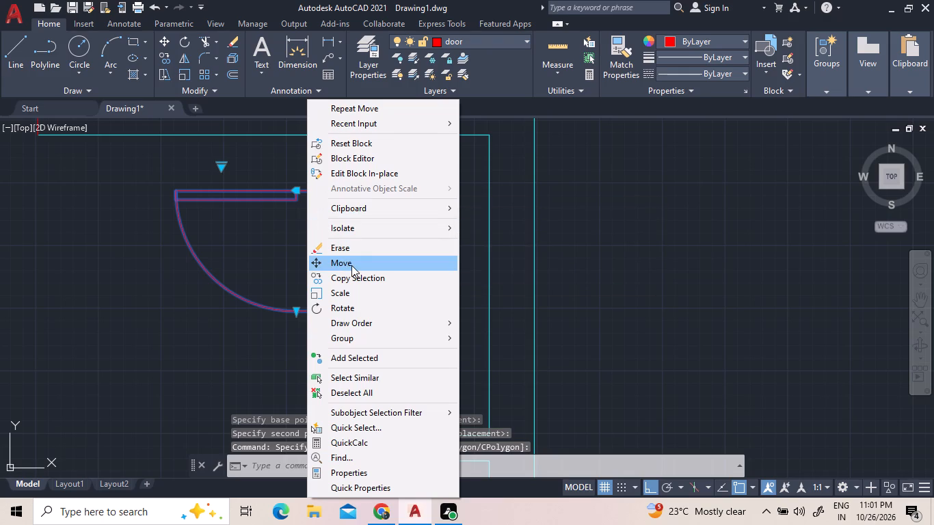
left_click(351, 265)
left_click(330, 193)
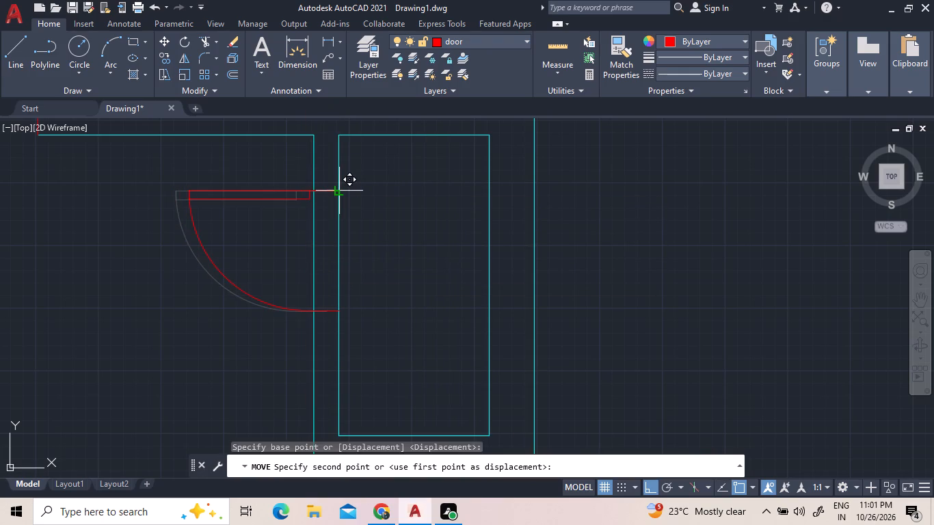
left_click(338, 194)
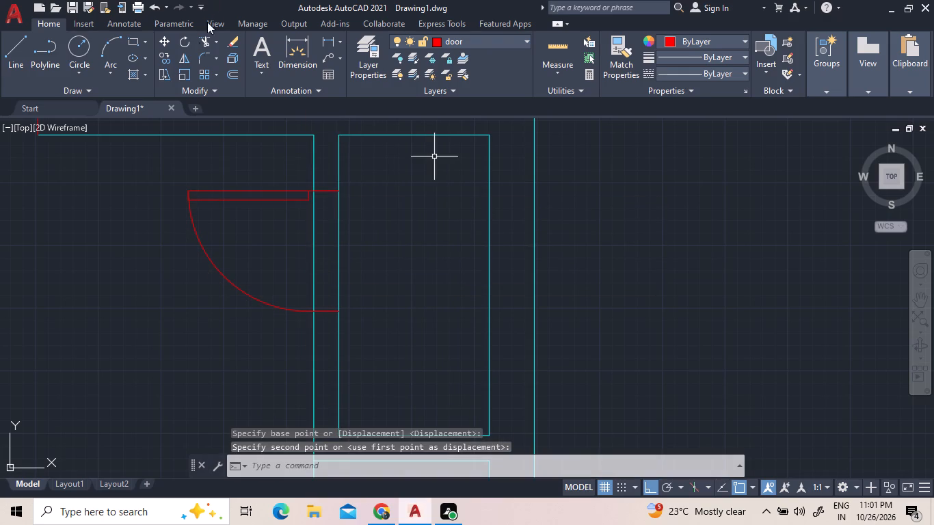
Trim both lines of the narrow room's left wall between the door jambs to cut the door opening.
left_click(208, 42)
left_click(387, 228)
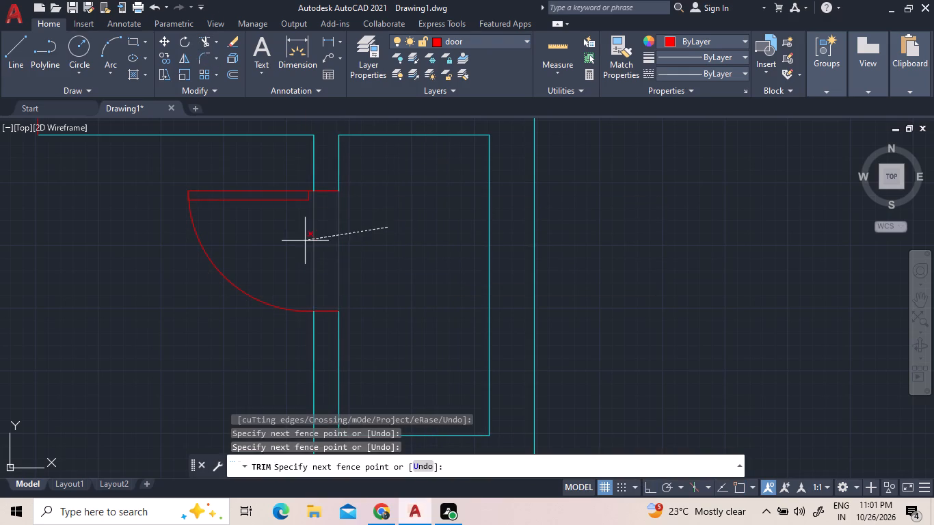
left_click(304, 241)
Add the multiline text "bedroom" in the large room at the plan's upper left.
scroll(386, 230, "down", 2)
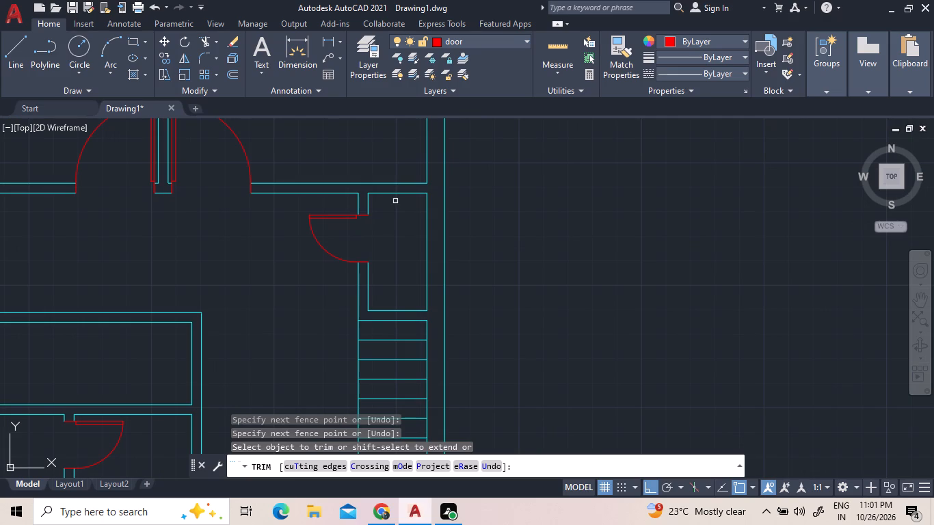
scroll(398, 217, "down", 2)
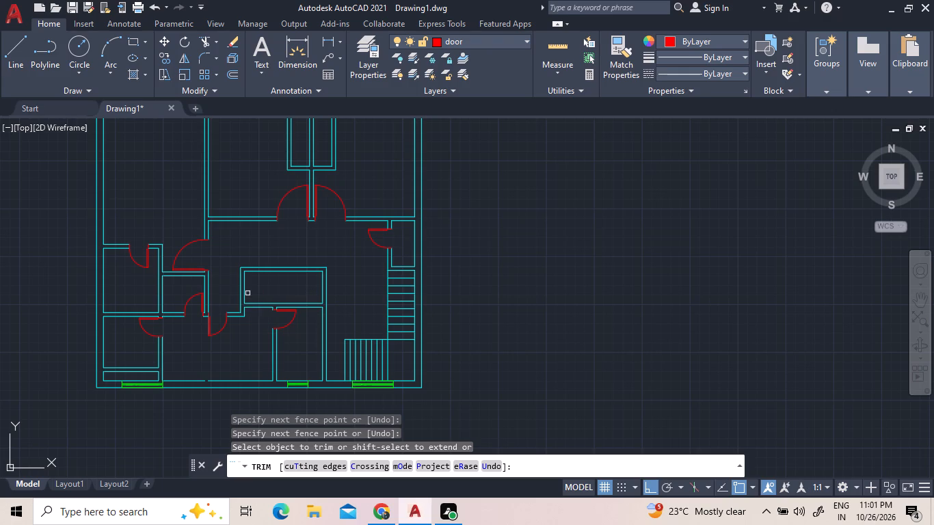
scroll(250, 298, "down", 1)
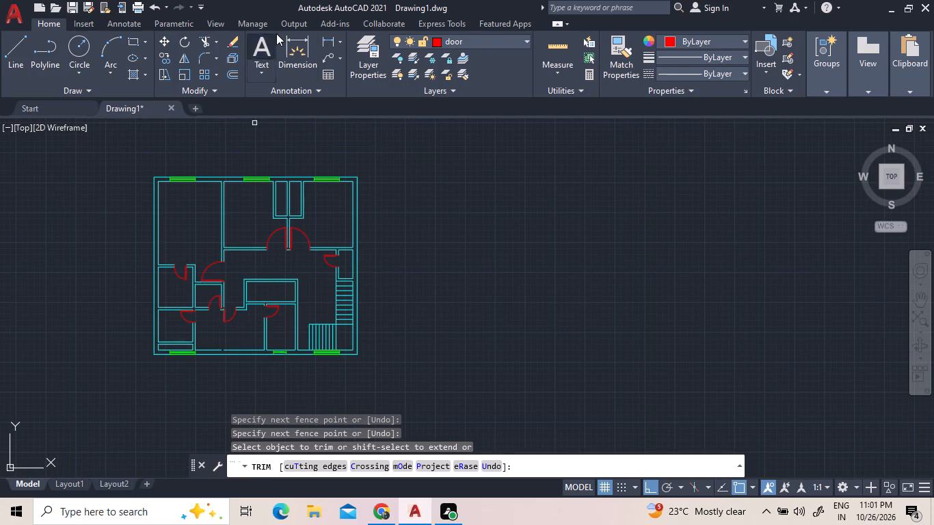
left_click(267, 49)
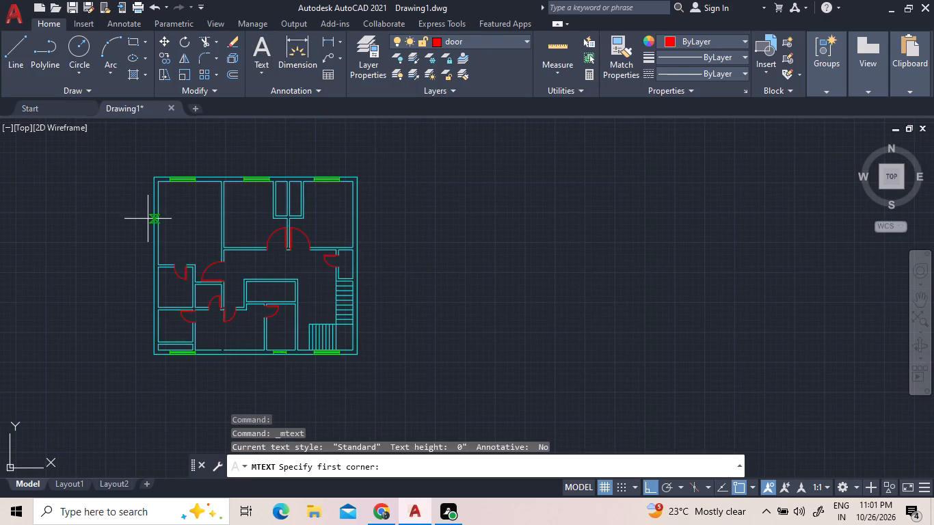
left_click(172, 208)
left_click(210, 228)
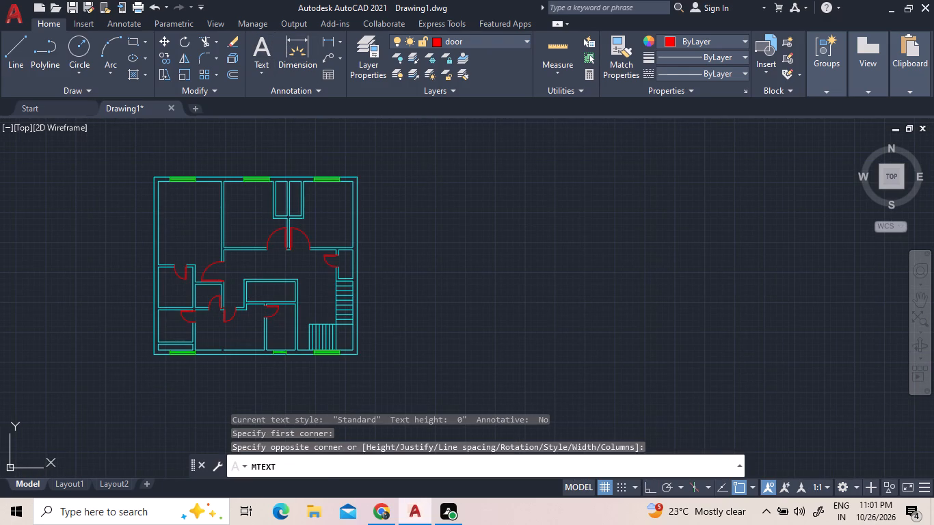
type("bedd")
key("d")
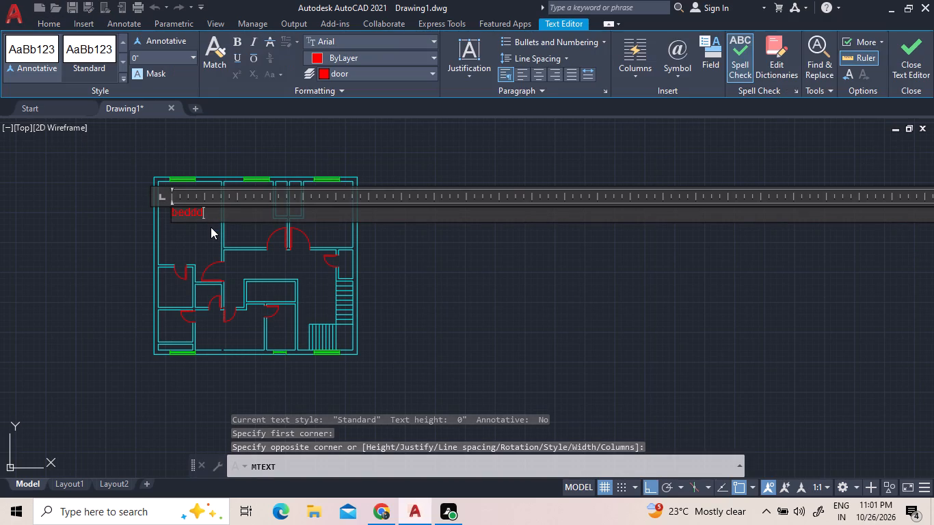
key("BackSpace")
key("BackSpace")
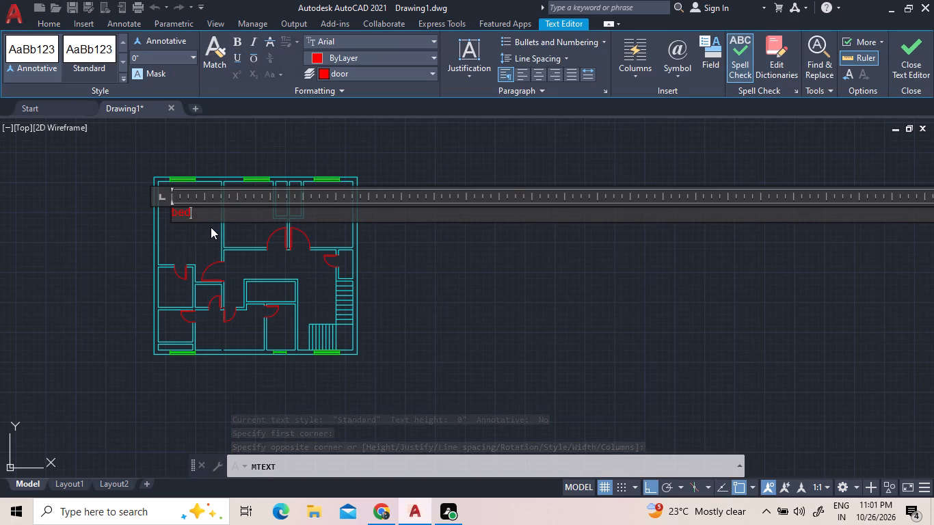
type("room")
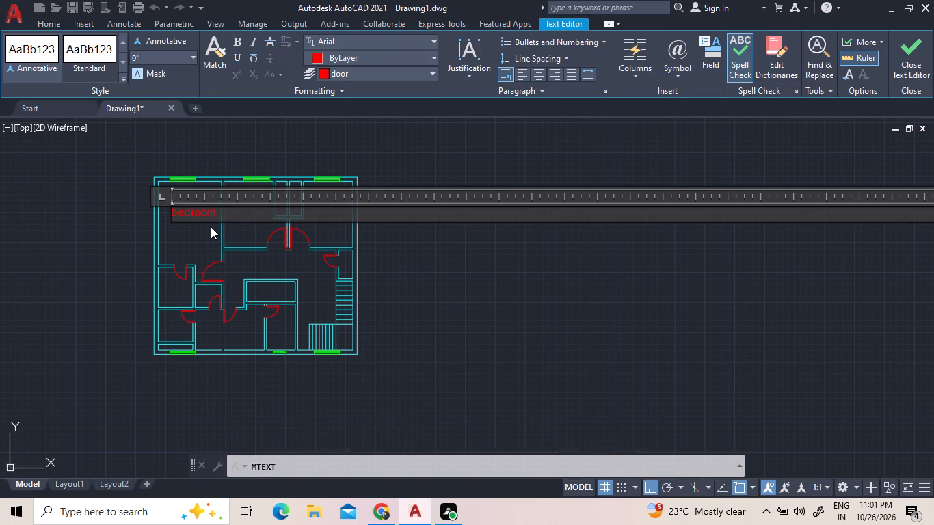
left_click(254, 217)
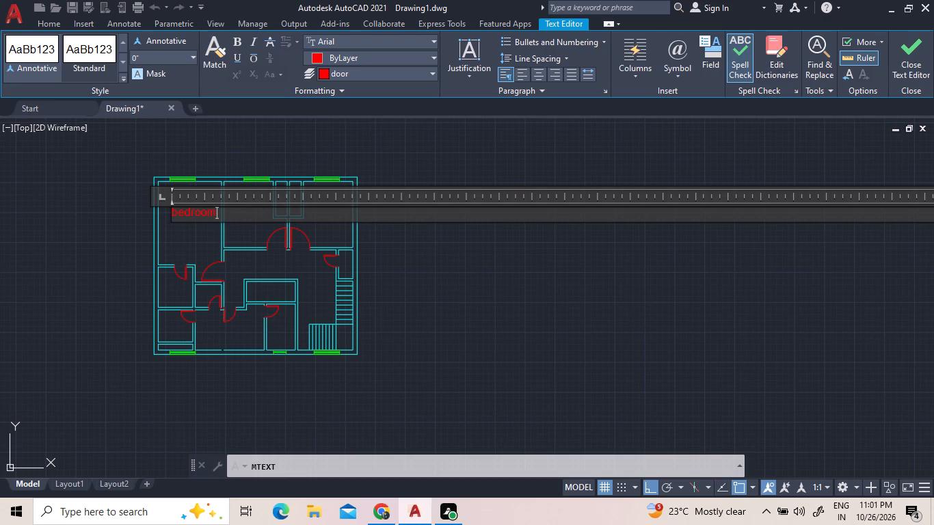
left_click(249, 226)
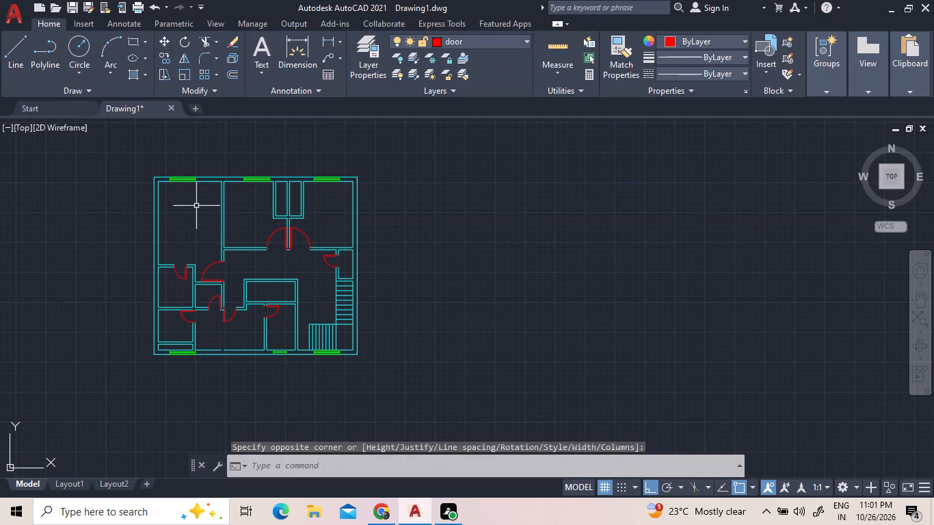
Set the bedroom label's text height to 5", then increase it to 10".
scroll(194, 208, "up", 4)
scroll(26, 202, "up", 4)
scroll(168, 233, "up", 1)
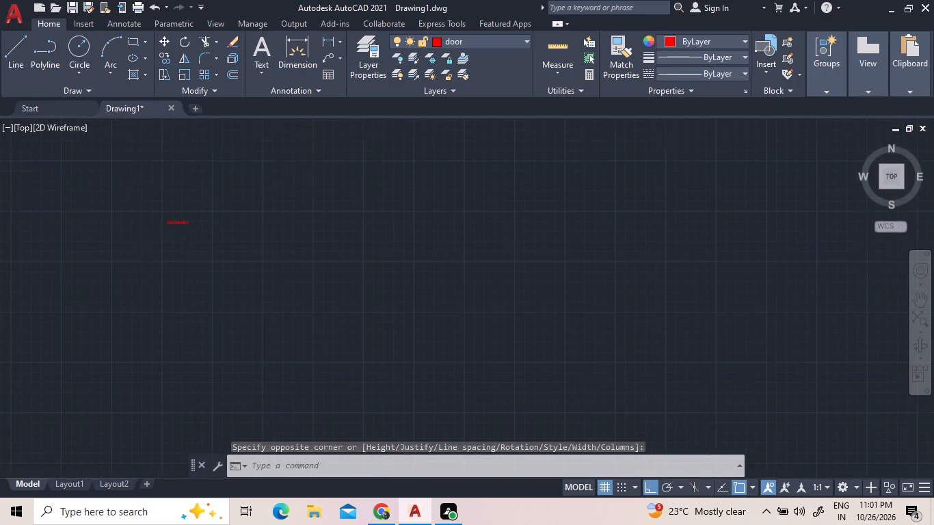
scroll(169, 232, "up", 2)
triple_click(186, 191)
double_click(186, 191)
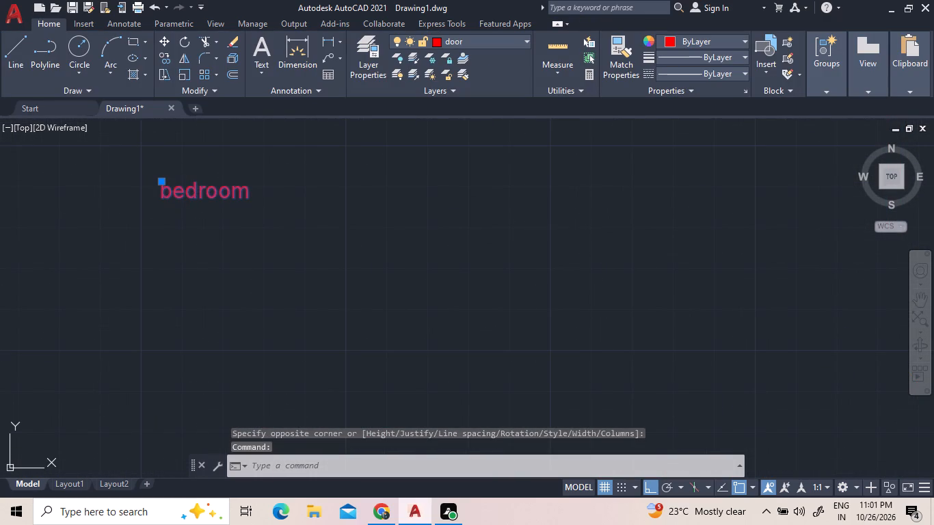
left_click(181, 57)
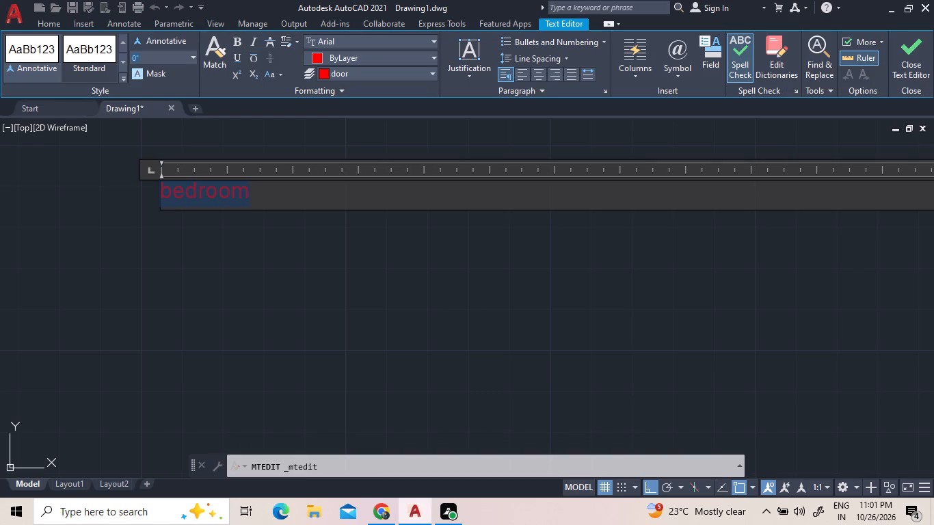
type("5\"")
key("Return")
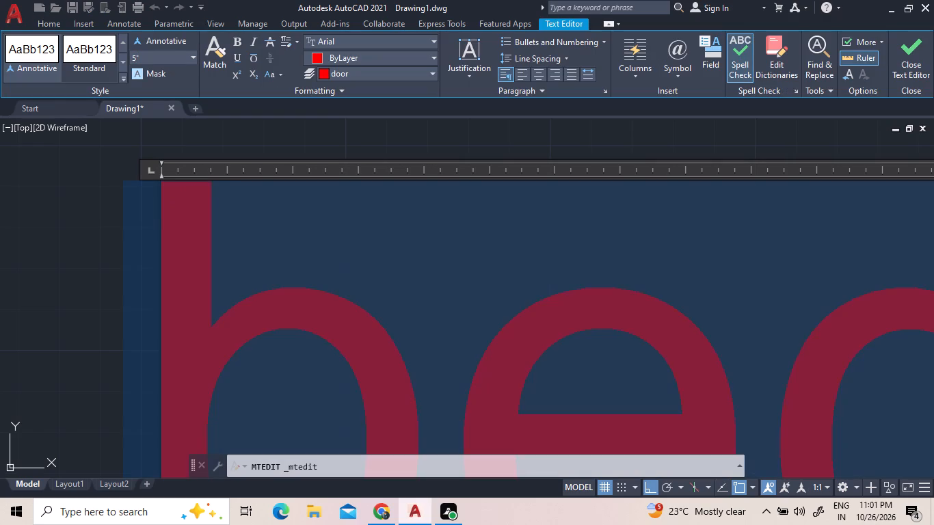
scroll(183, 59, "down", 5)
scroll(334, 271, "down", 9)
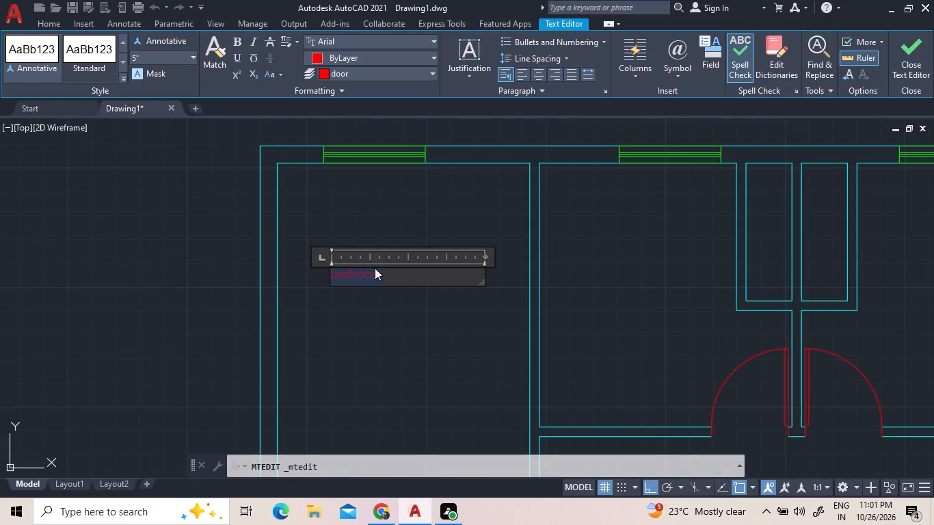
left_click(162, 56)
type("10\"")
key("Return")
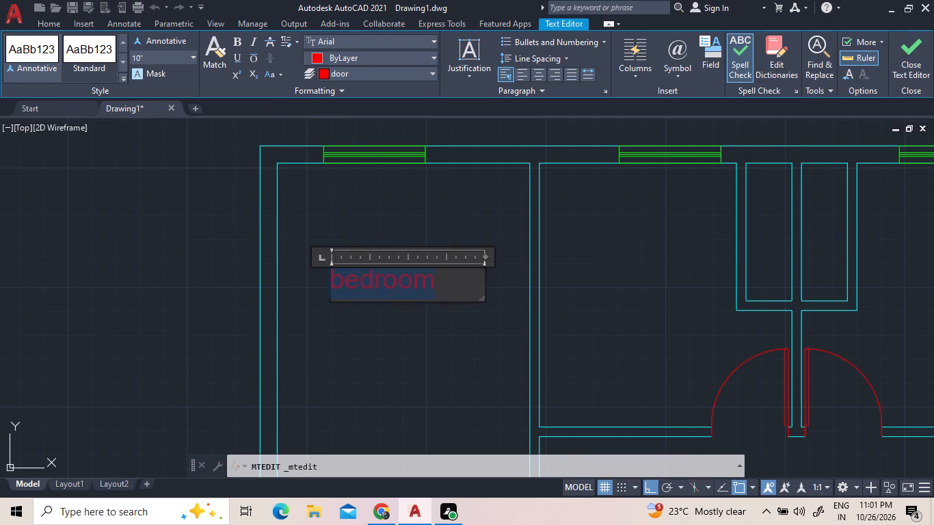
left_click(414, 194)
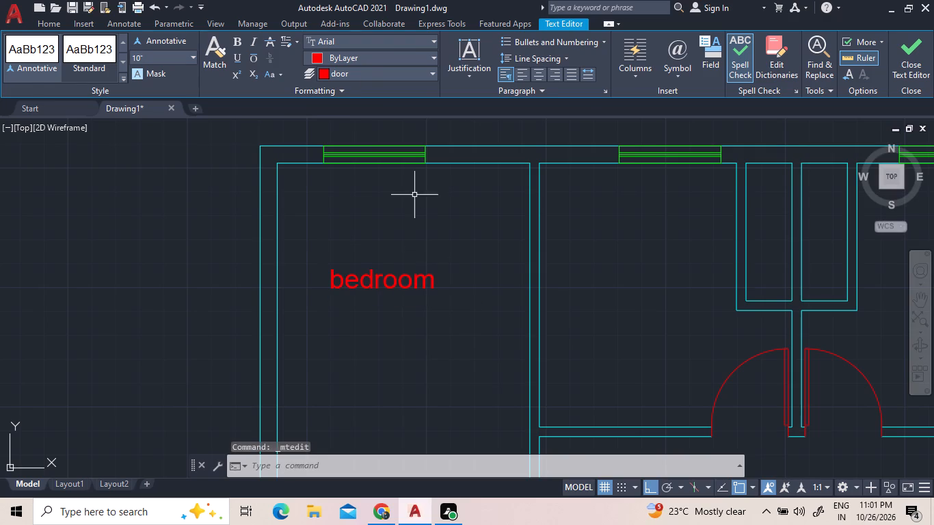
With Ortho on, copy the bedroom label horizontally into the middle and right upper rooms.
left_click(355, 286)
right_click(355, 286)
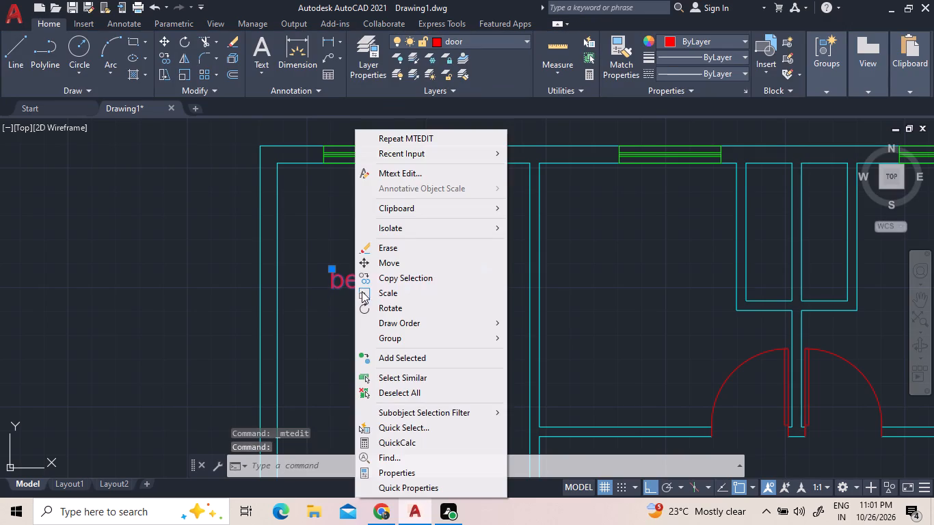
double_click(377, 282)
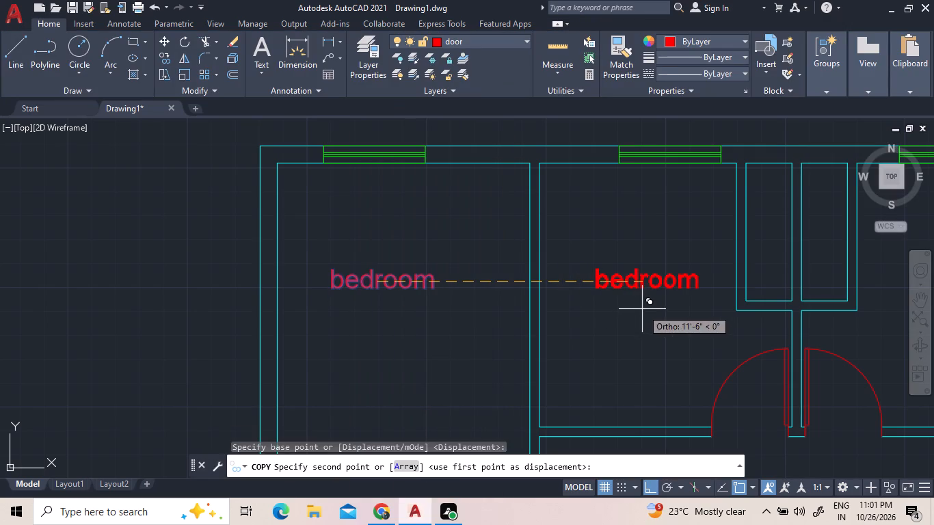
left_click(642, 309)
scroll(698, 308, "down", 2)
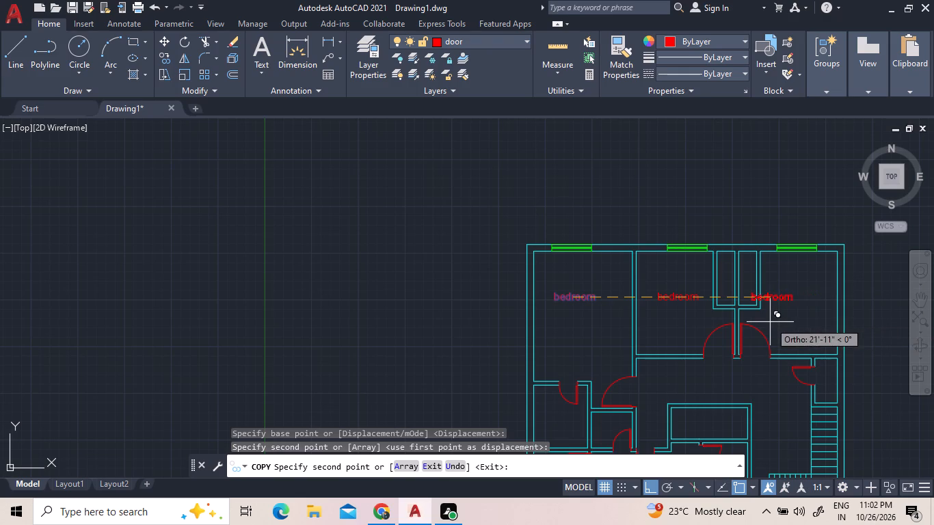
left_click(787, 322)
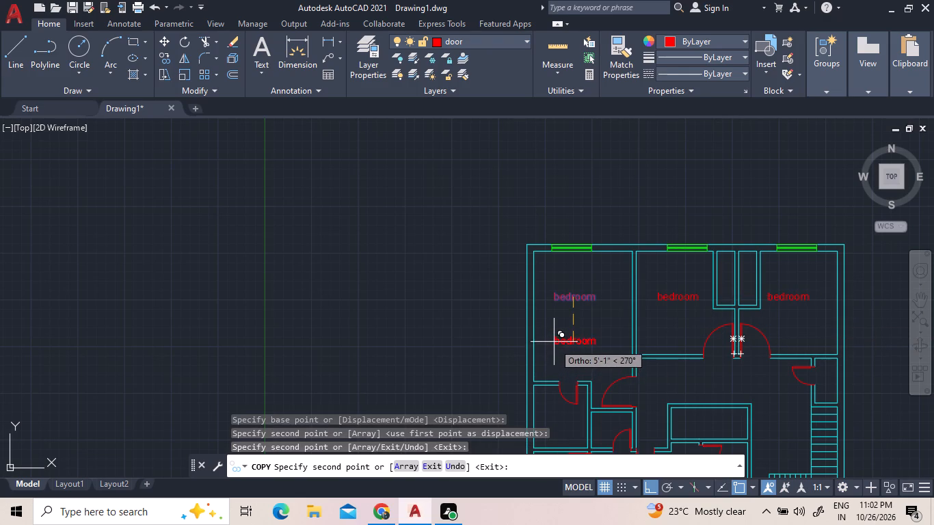
right_click(296, 185)
left_click(315, 193)
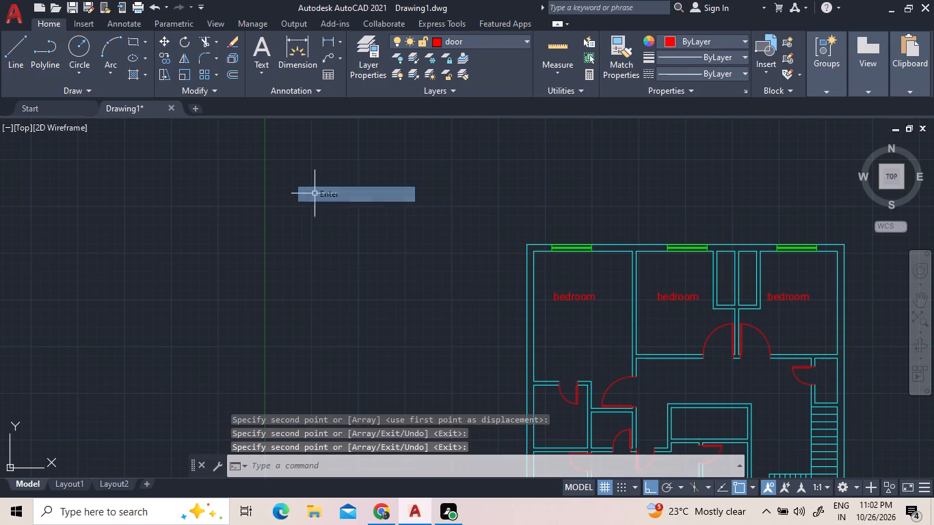
Add the multiline text "wc" in the small room directly below the left bedroom.
scroll(582, 327, "down", 2)
scroll(615, 377, "up", 2)
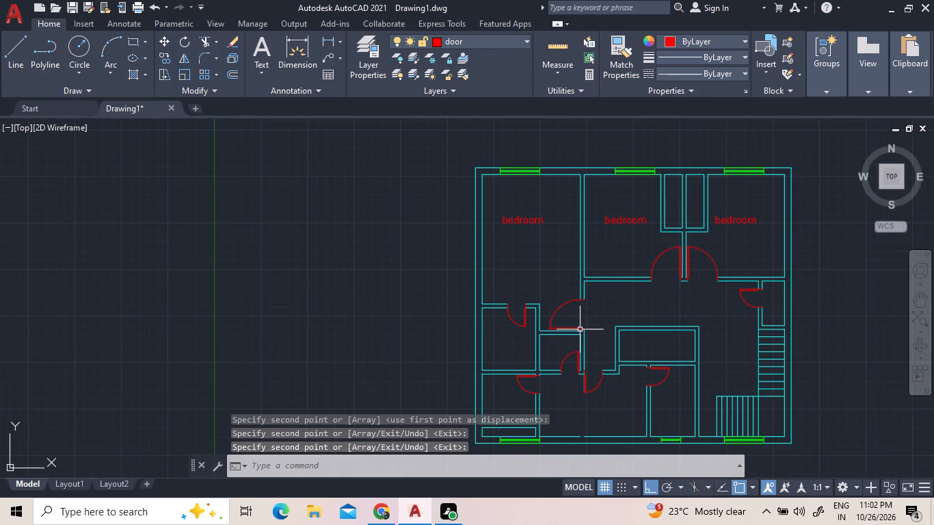
left_click(267, 48)
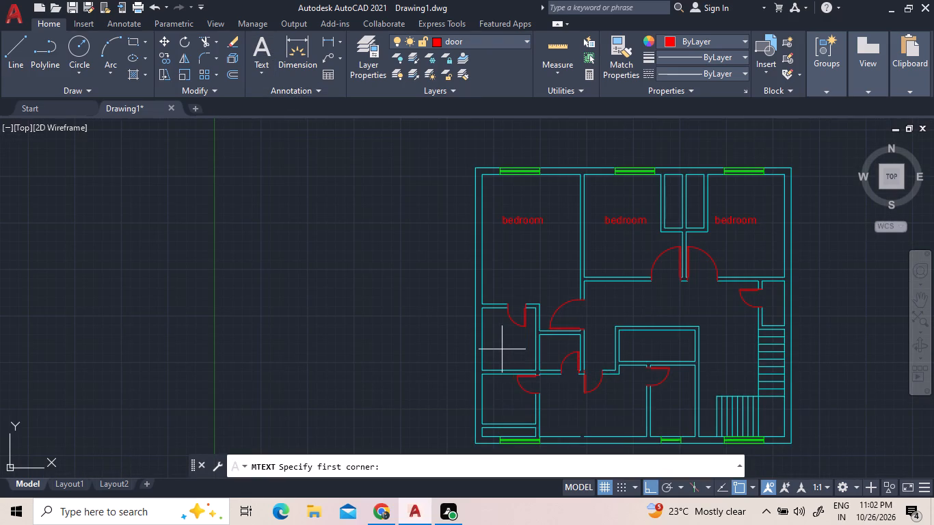
left_click(501, 341)
left_click(520, 351)
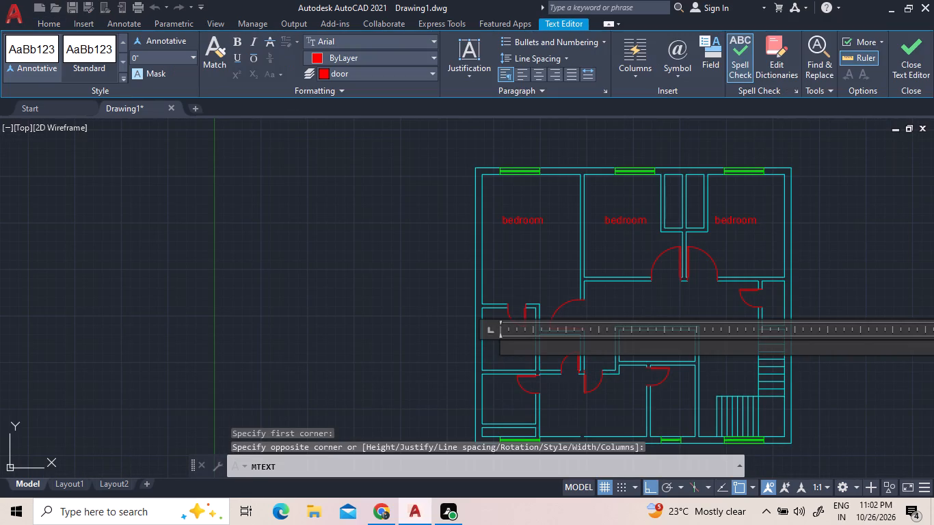
key("w")
key("slash")
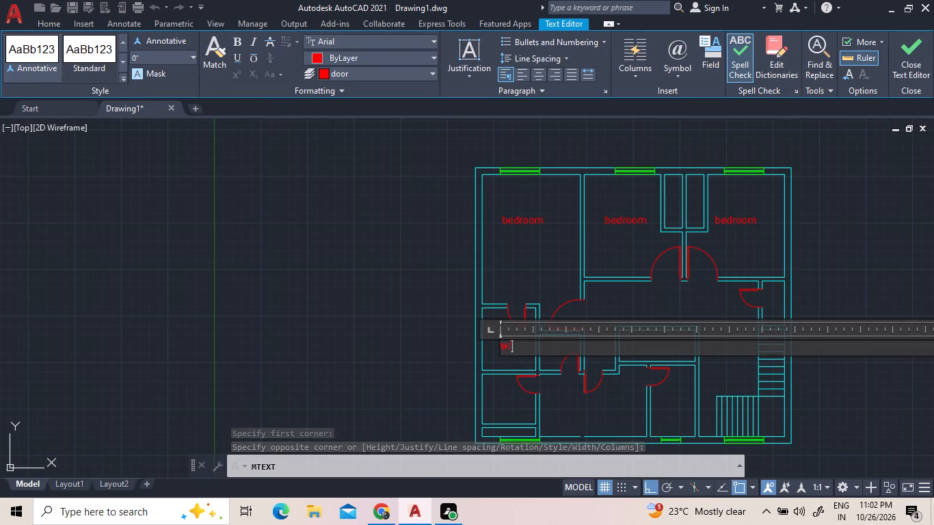
key("f")
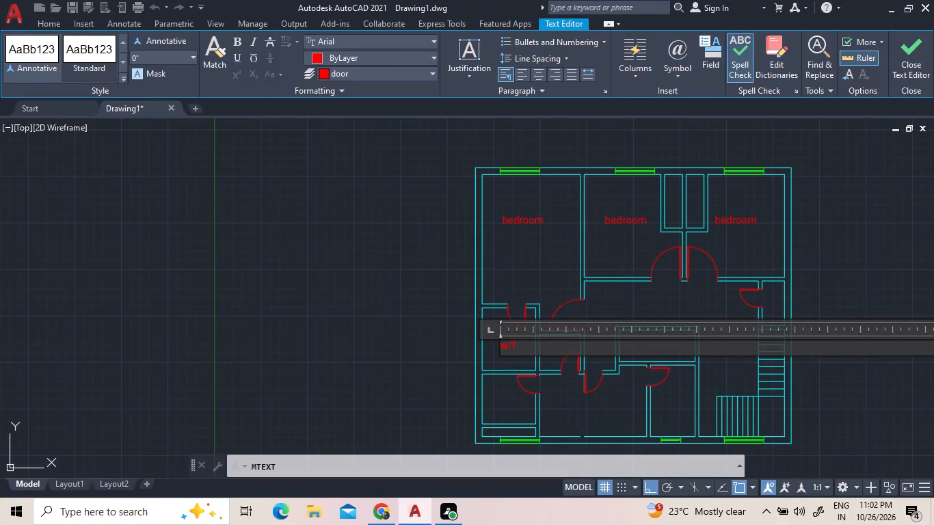
key("BackSpace")
key("c")
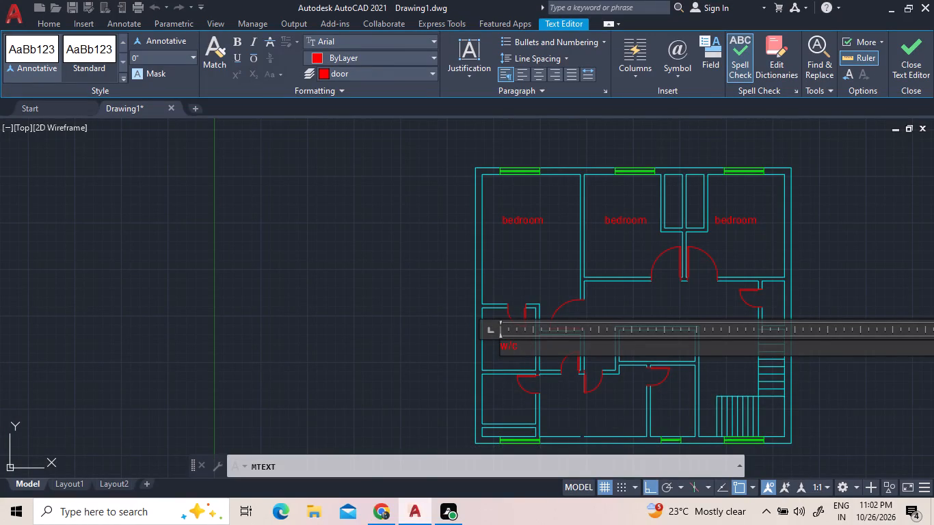
left_click(511, 344)
key("BackSpace")
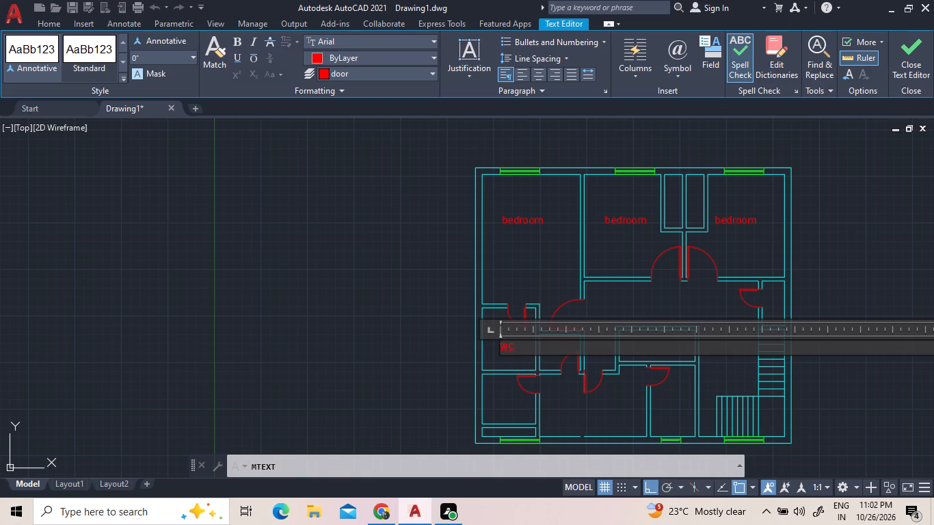
Set the height of the wc text to 10".
double_click(519, 342)
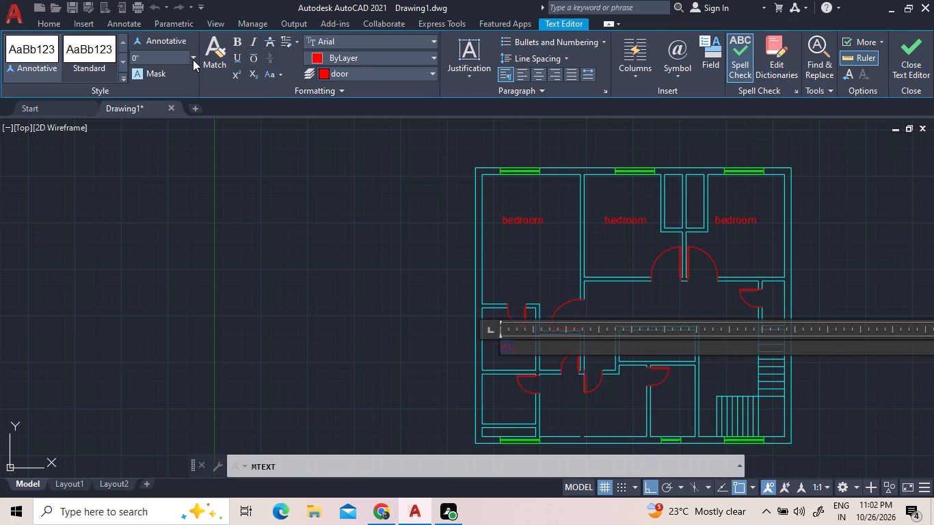
left_click(193, 59)
left_click(194, 70)
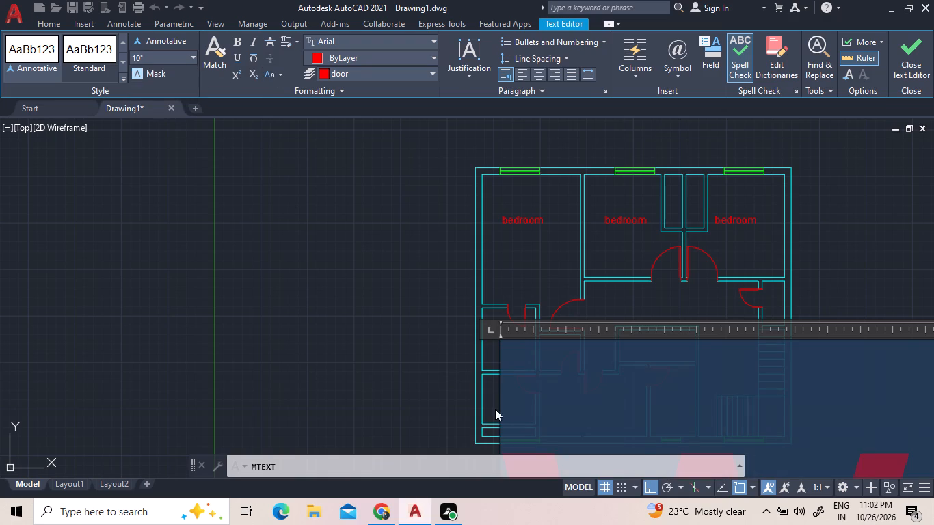
left_click(393, 341)
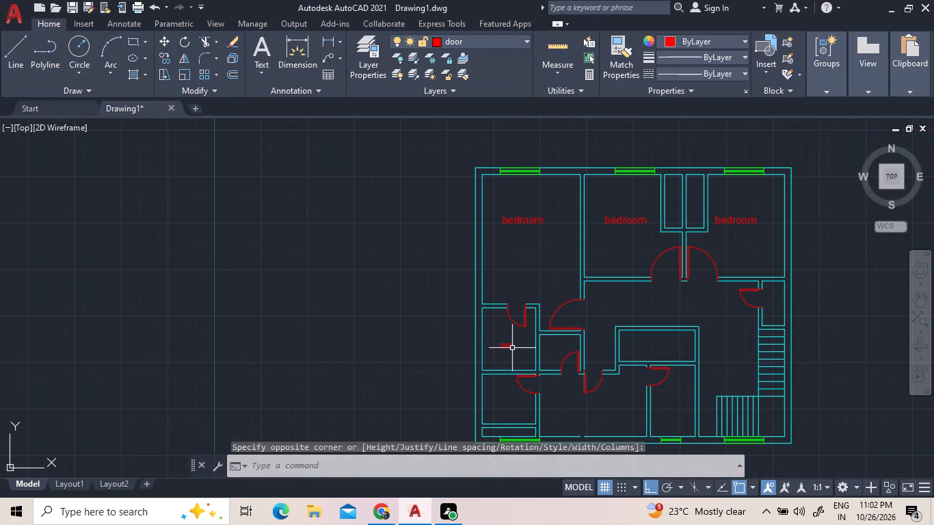
With Ortho off, copy the left room's wc label into the small room above the stairs on the plan's east side.
left_click(507, 343)
right_click(509, 340)
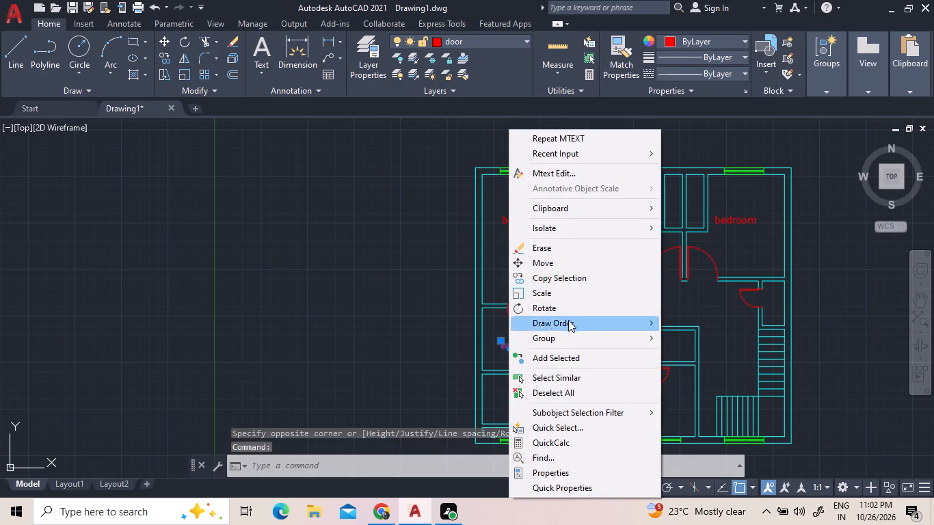
left_click(568, 273)
left_click(511, 340)
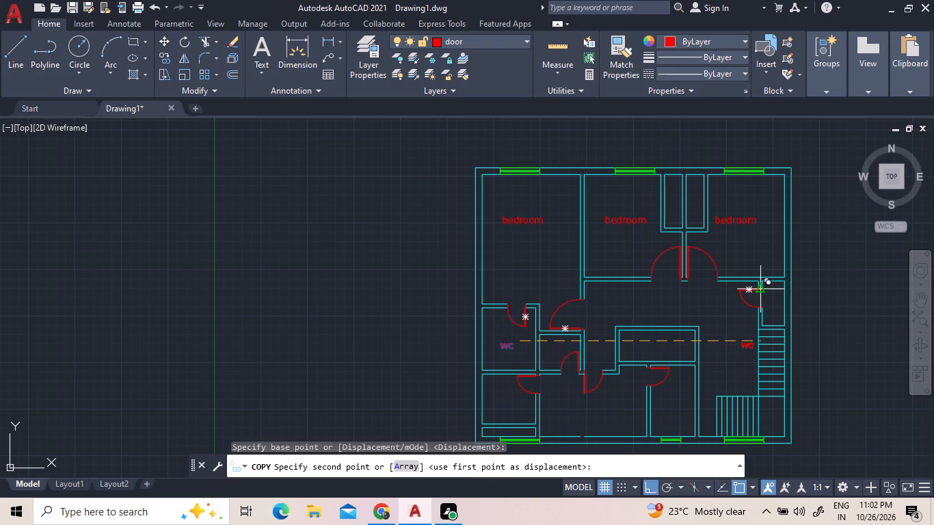
key("F8")
scroll(762, 303, "up", 2)
scroll(853, 291, "up", 1)
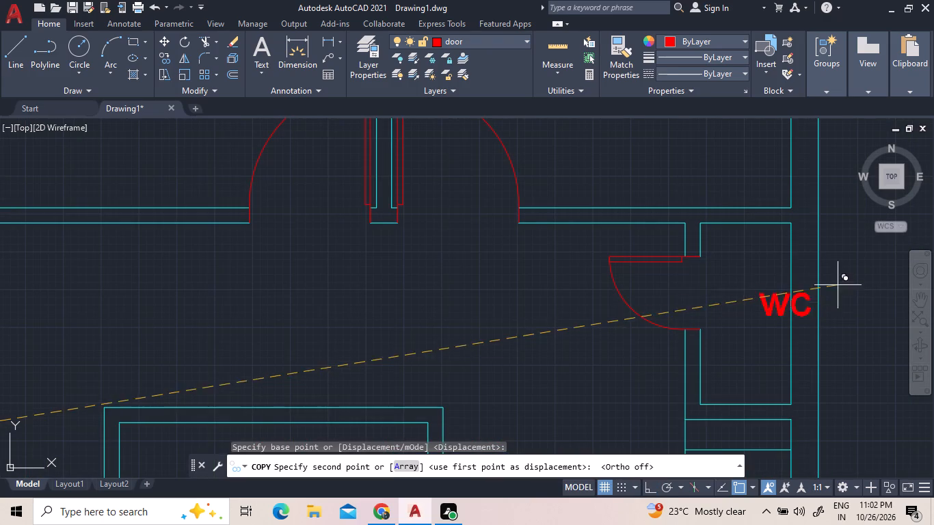
left_click(801, 276)
Place further copies of the wc label in the two narrow closets between the middle and right bedrooms.
scroll(572, 181, "down", 3)
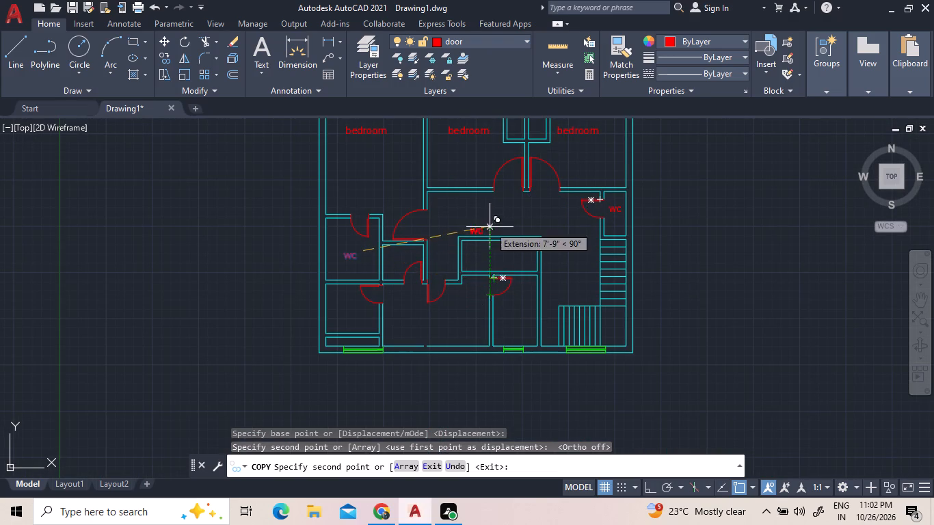
scroll(490, 238, "down", 1)
scroll(513, 131, "up", 3)
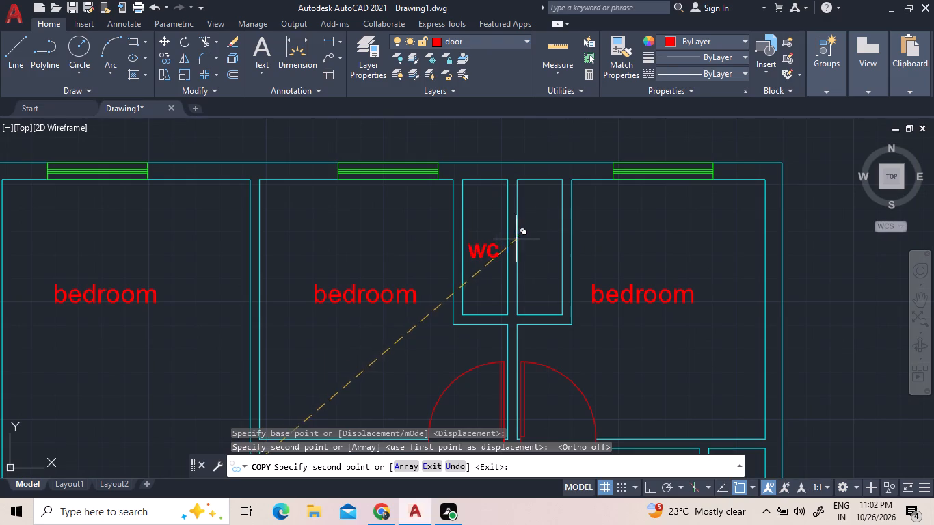
left_click(524, 232)
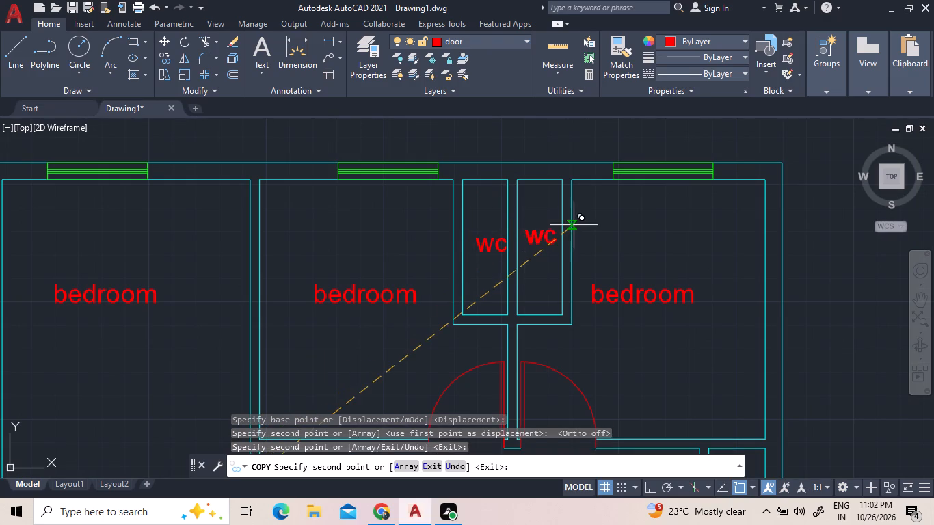
left_click(574, 225)
Place wc label copies in the central rectangular room and the large lower room, and finish copying.
scroll(556, 199, "down", 3)
scroll(550, 331, "up", 3)
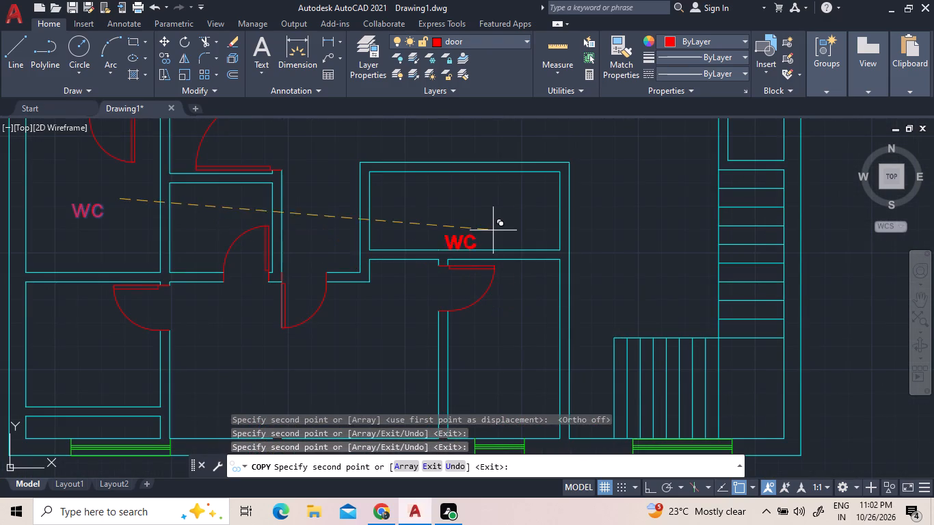
left_click(507, 201)
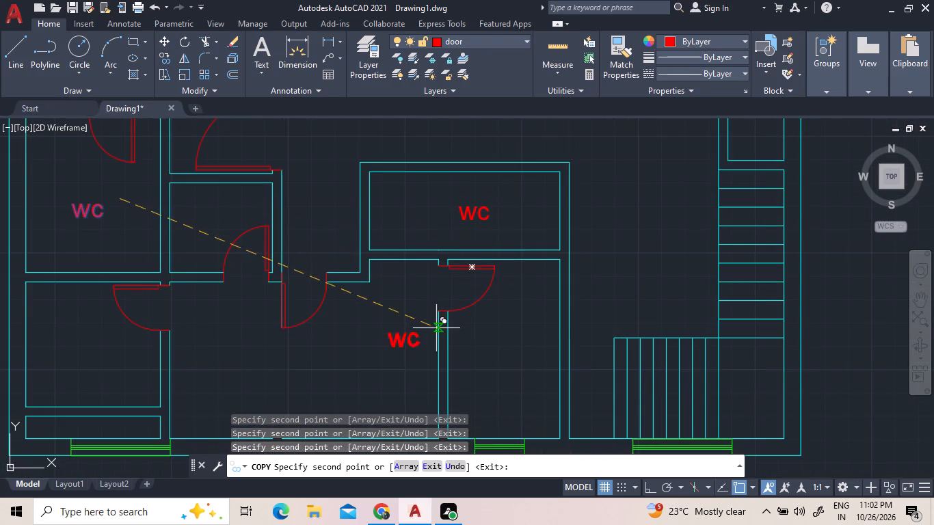
left_click(320, 352)
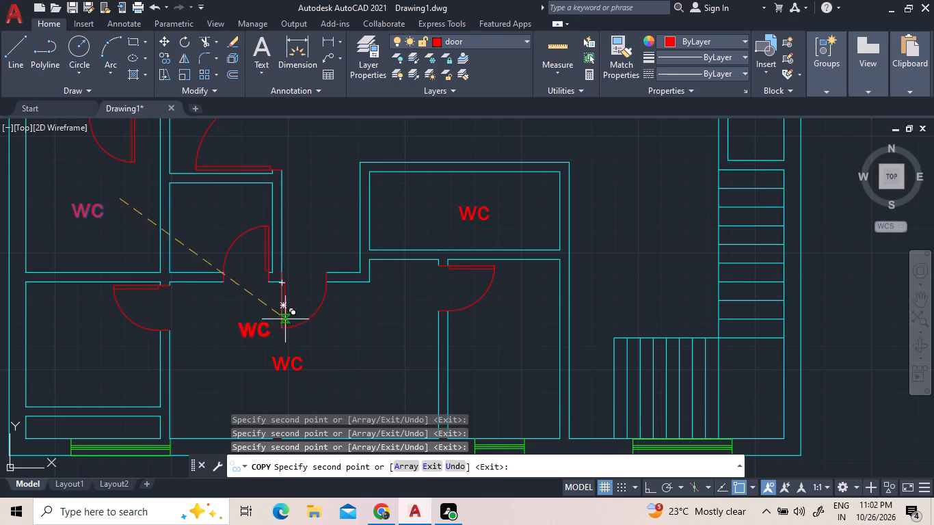
right_click(160, 325)
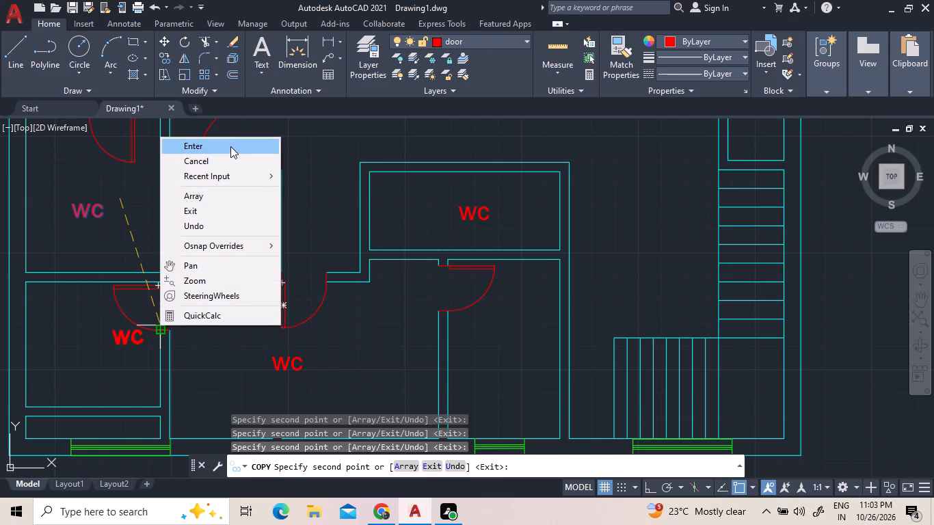
left_click(232, 146)
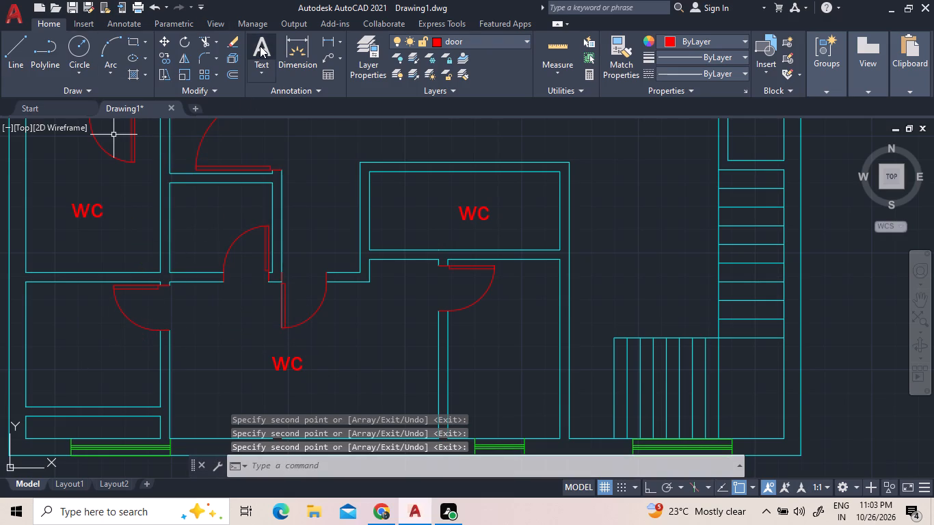
Add the multiline text "bath" at 10" height in the lower-left room below the left wc.
left_click(260, 46)
left_click(54, 334)
left_click(93, 371)
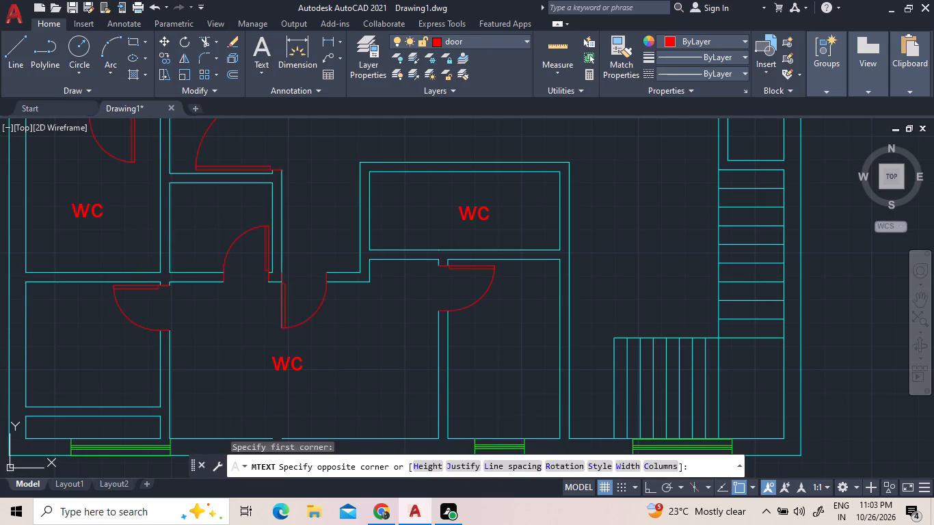
type("bath")
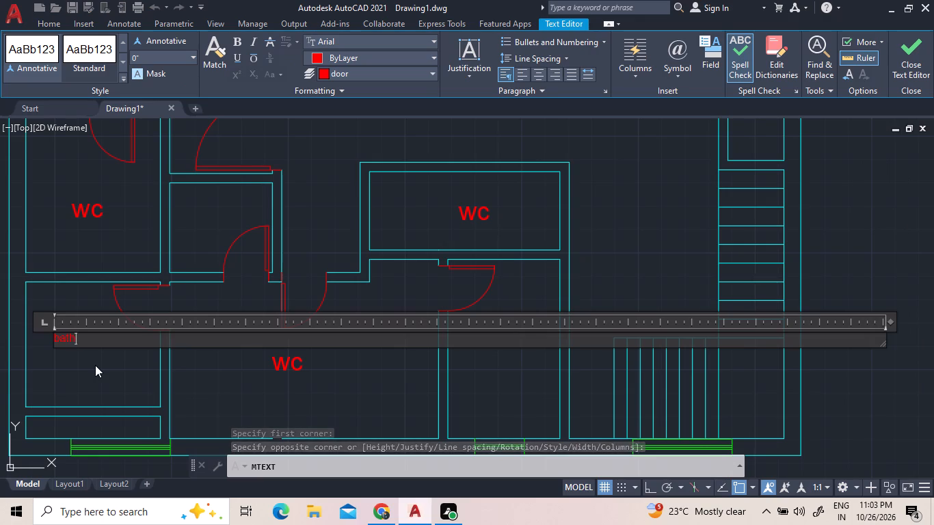
double_click(118, 348)
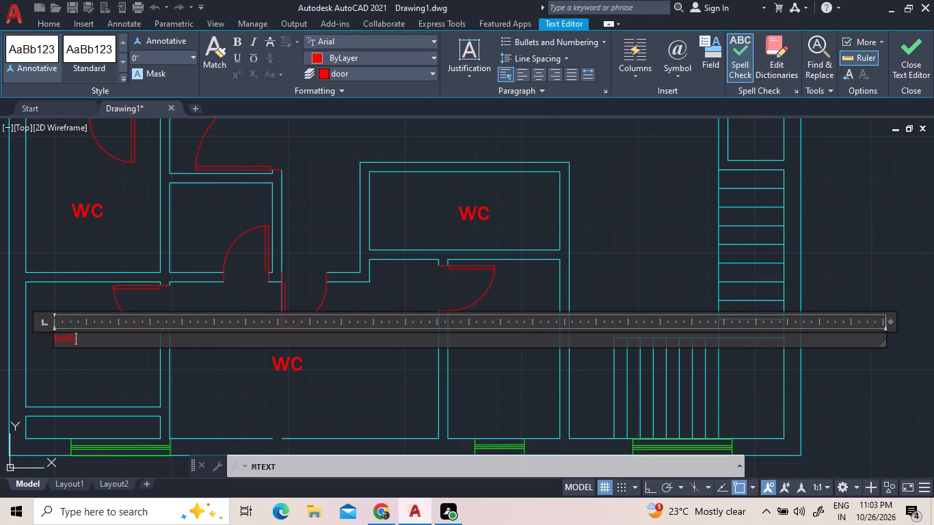
double_click(87, 340)
left_click(200, 56)
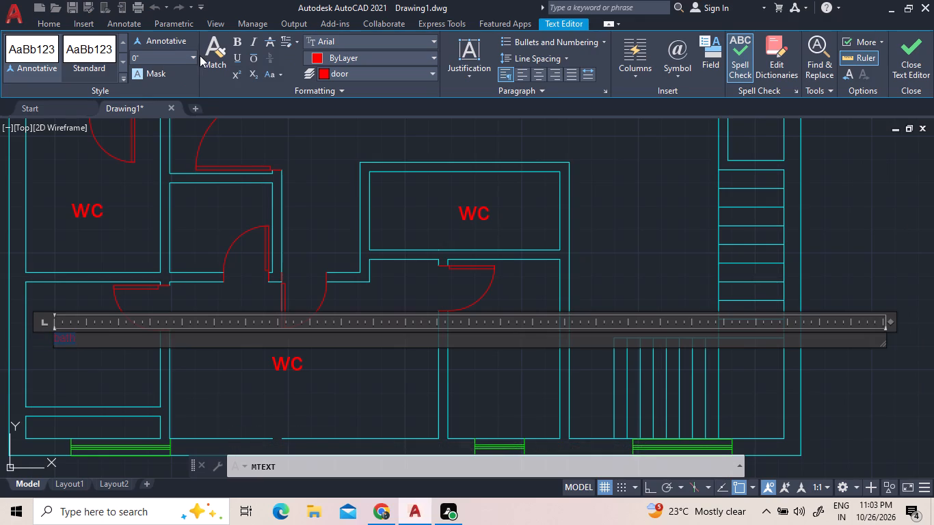
left_click(196, 58)
left_click(184, 88)
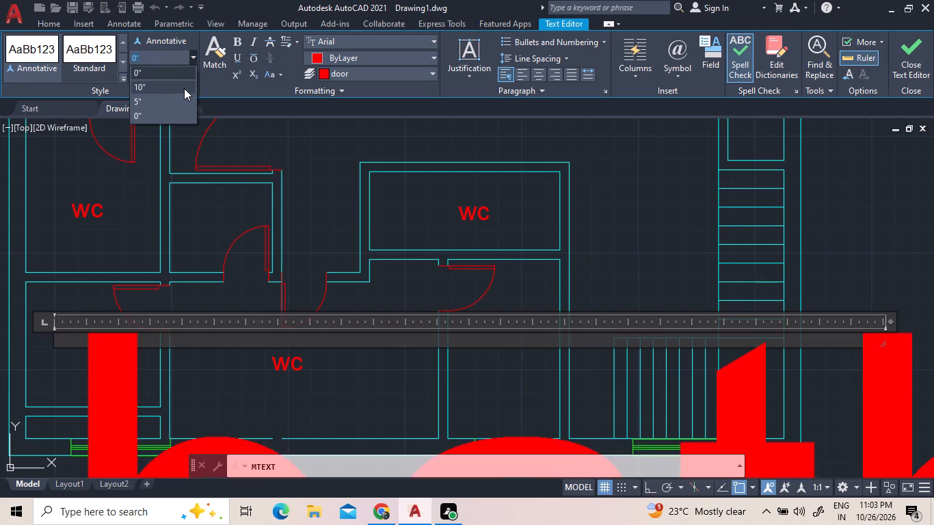
left_click(226, 121)
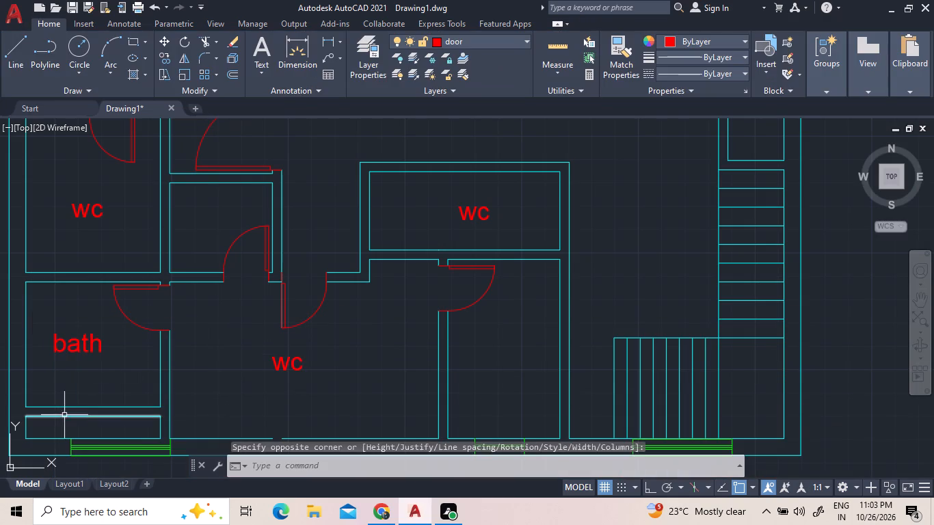
Copy the bath label into the lower room directly beneath the central rectangular room.
left_click(84, 340)
right_click(84, 340)
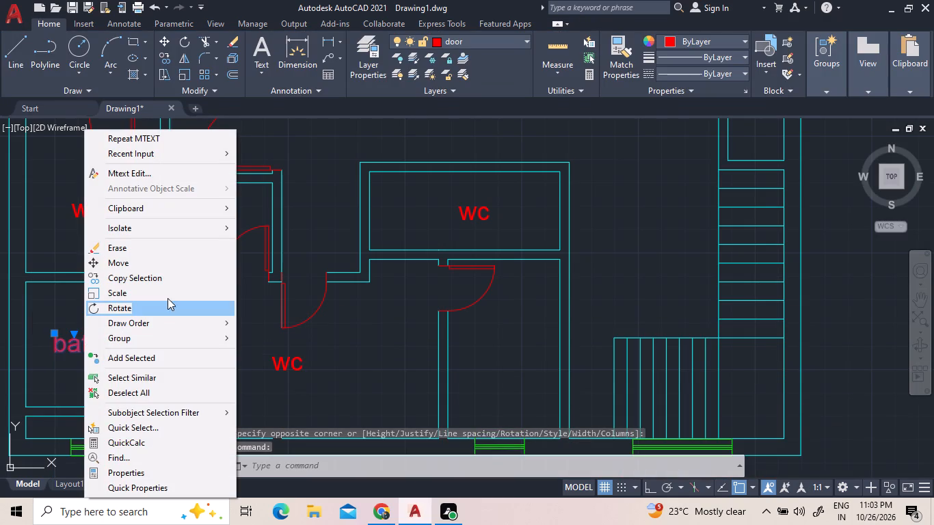
left_click(167, 278)
left_click(120, 345)
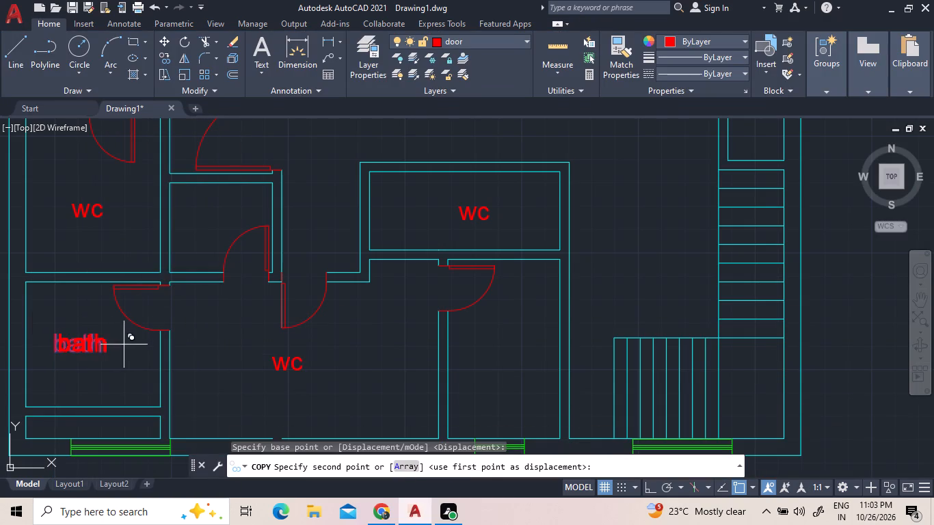
left_click(555, 362)
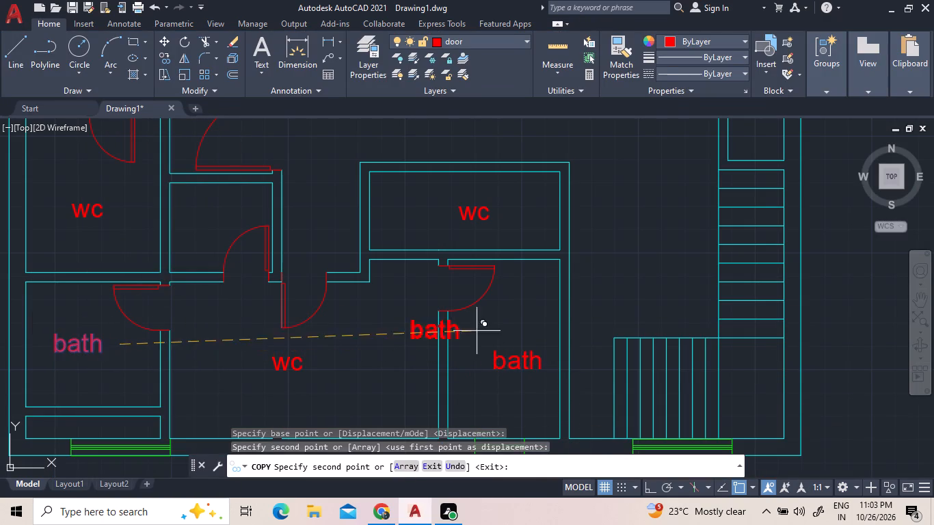
scroll(211, 384, "down", 3)
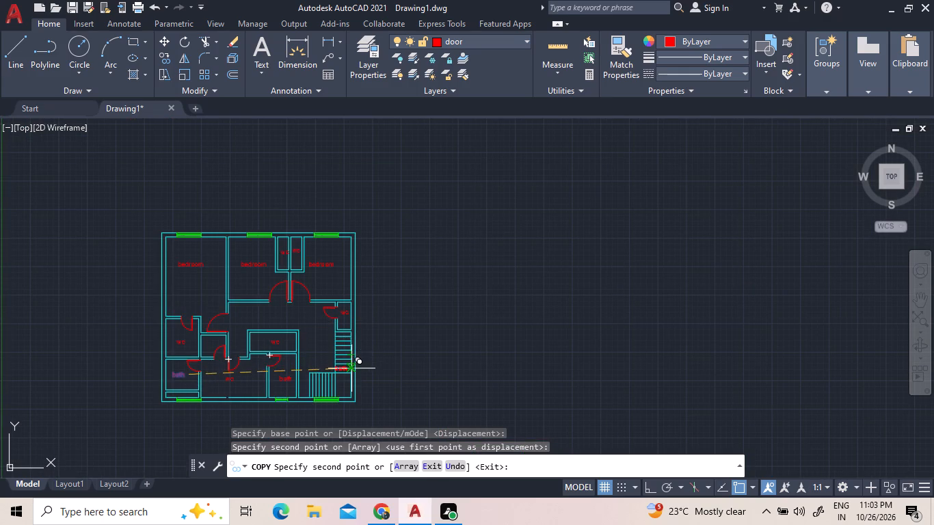
scroll(355, 370, "up", 2)
right_click(585, 261)
left_click(595, 267)
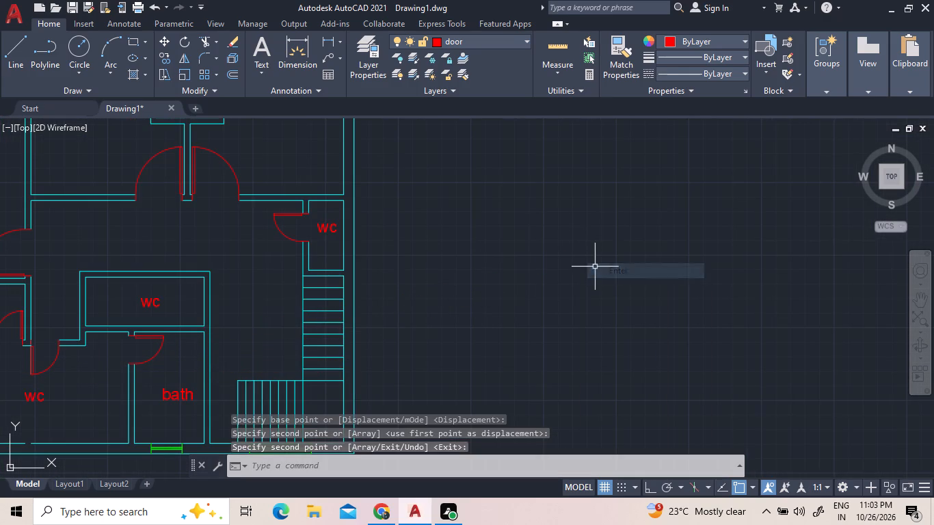
Add the multiline text "stair" at 10" height just above the lower flight of stairs.
left_click(267, 51)
scroll(313, 243, "down", 2)
scroll(325, 306, "up", 2)
left_click(235, 268)
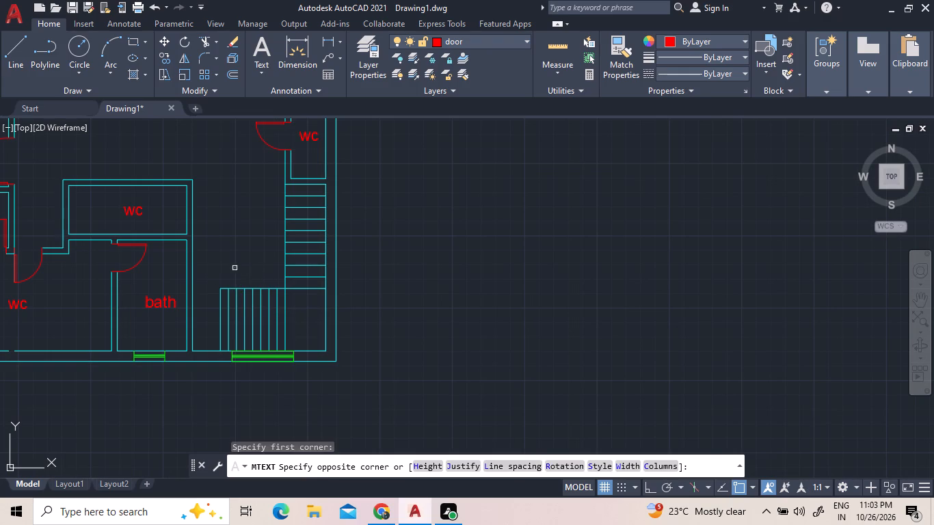
left_click(252, 271)
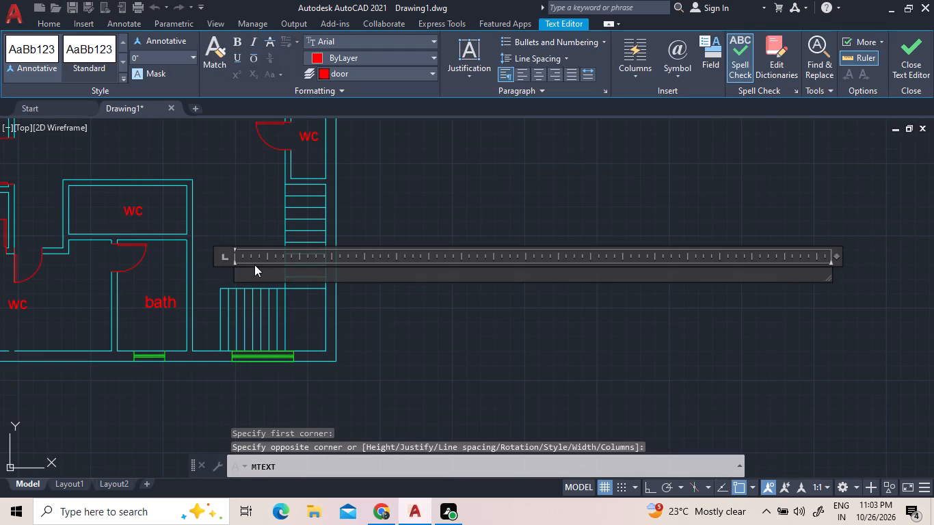
key("s")
key("t")
type("ai")
key("r")
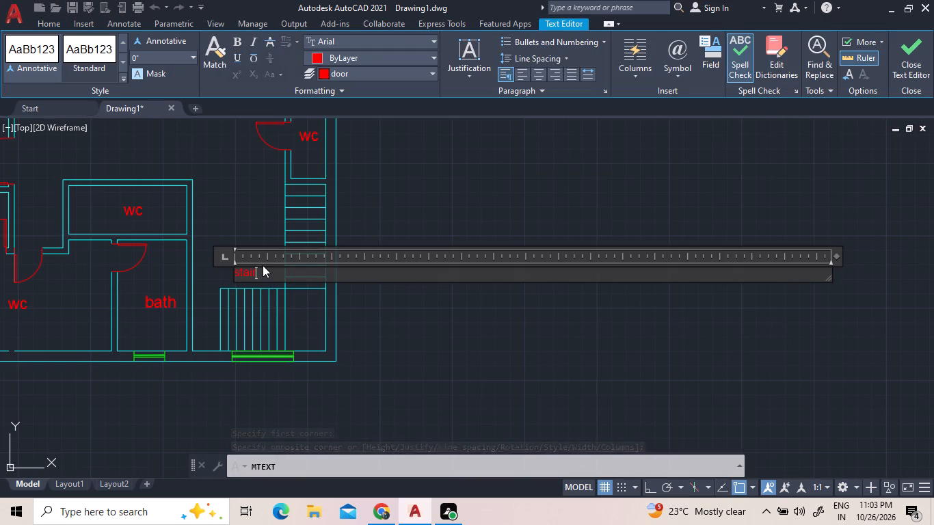
double_click(263, 267)
double_click(259, 275)
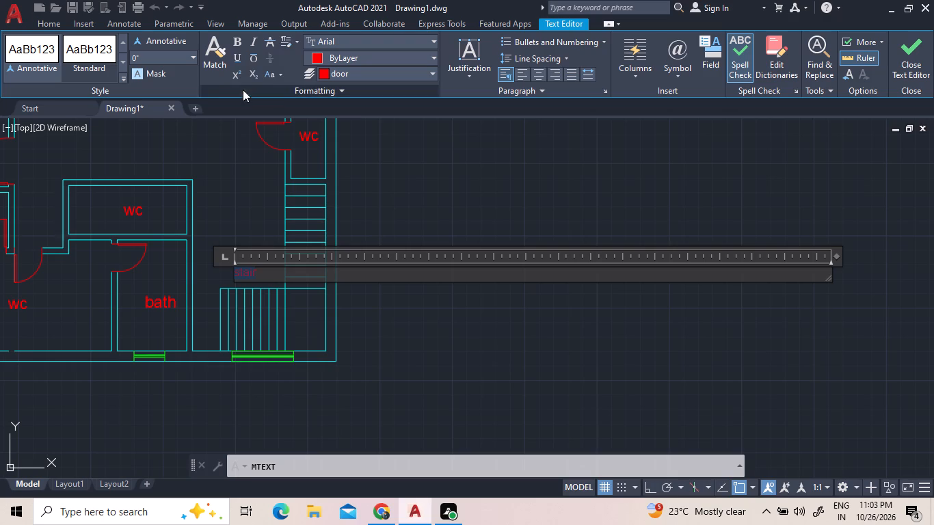
left_click(194, 57)
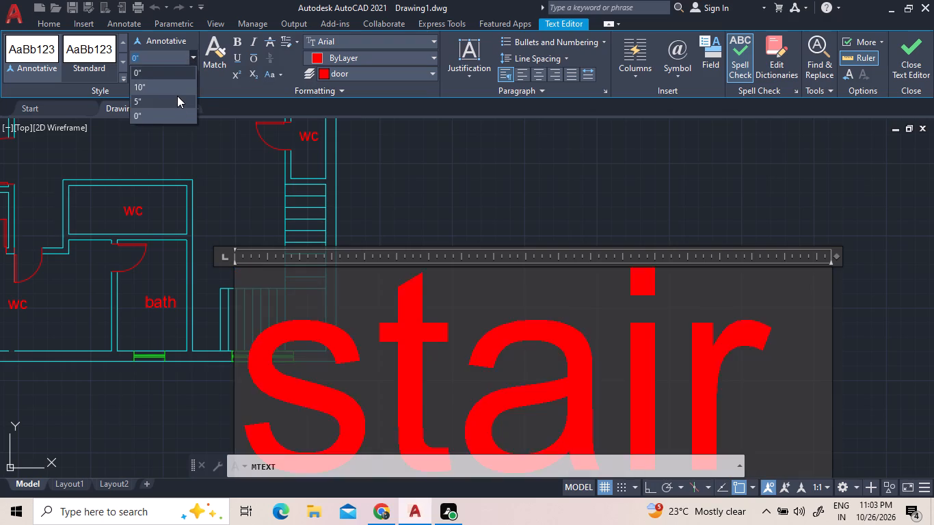
left_click(178, 92)
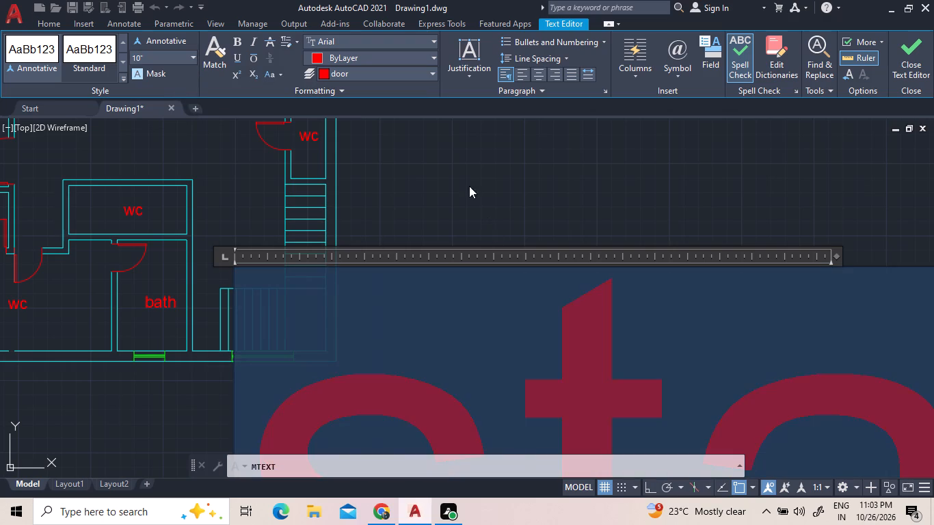
left_click(469, 186)
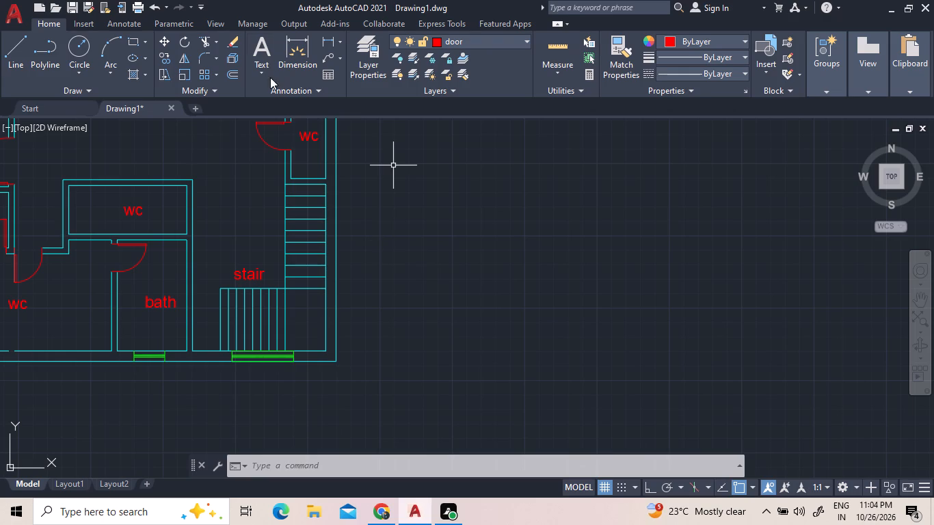
Change the wc label in the central rectangular room to read "laundry washer/dryer" on two lines.
triple_click(135, 209)
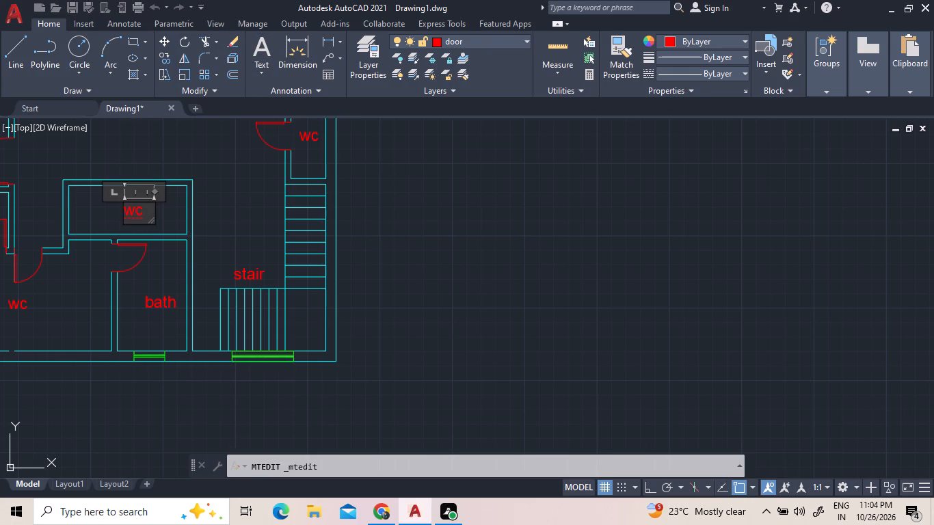
left_click(124, 215)
type("laund")
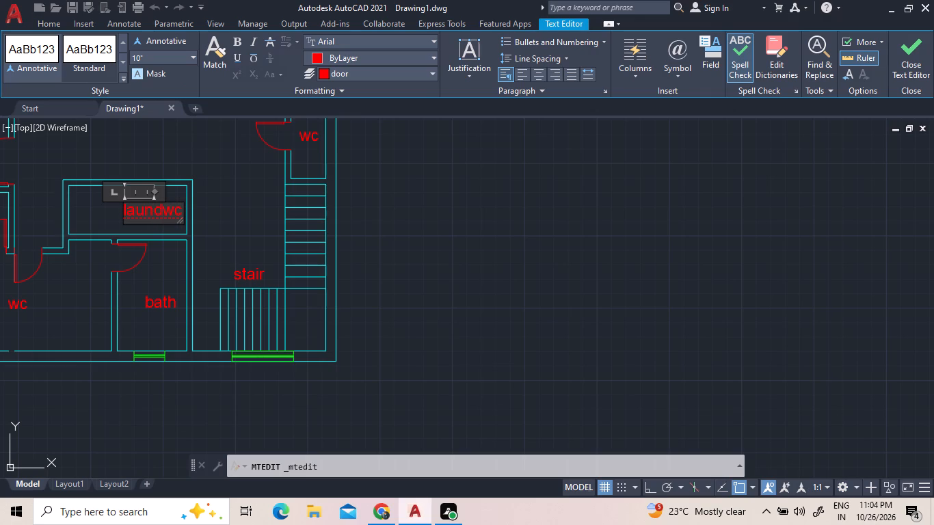
type("ry")
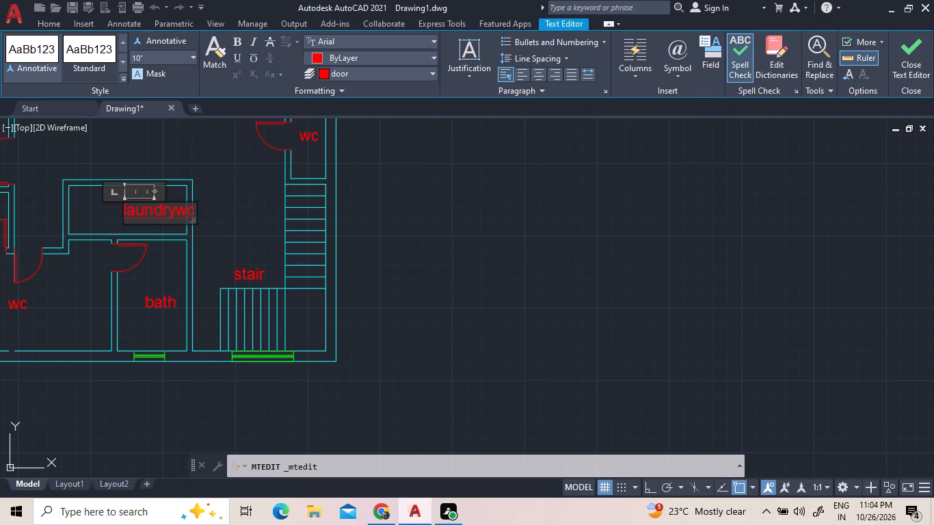
key("space")
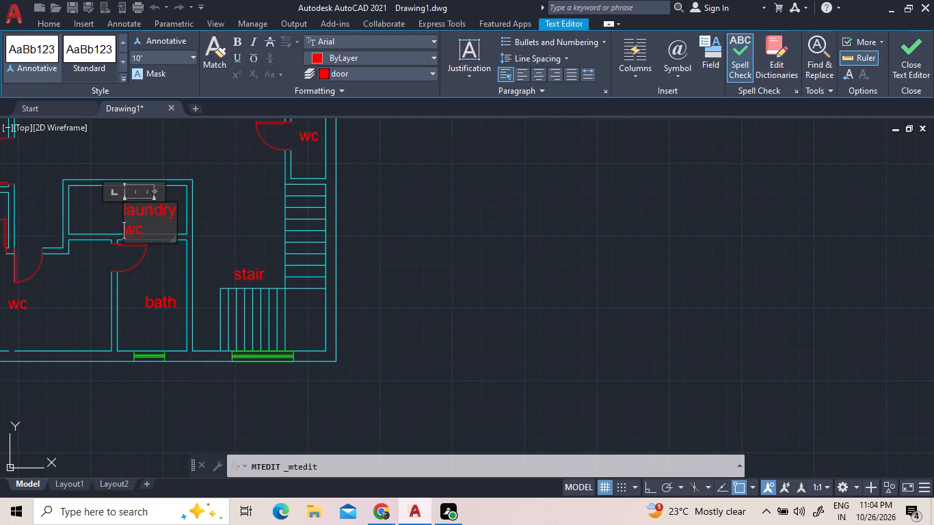
key("Right")
type("asher")
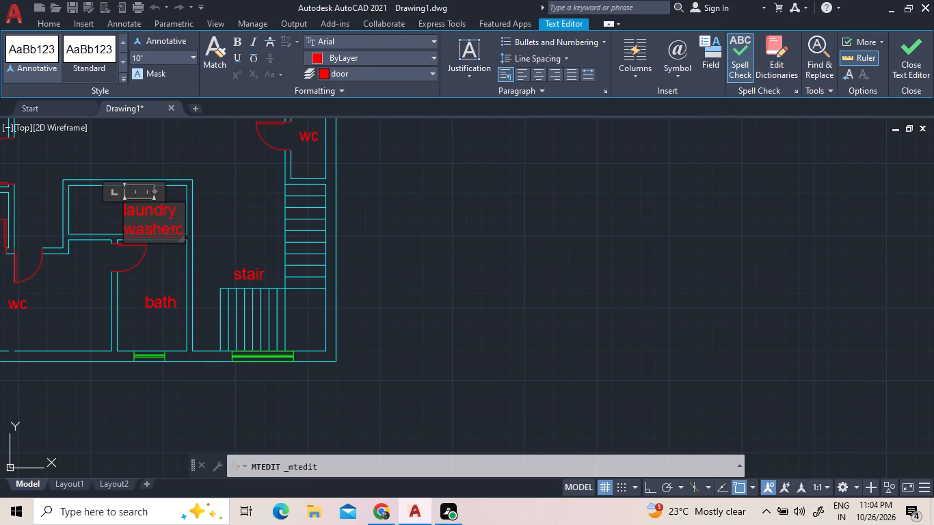
key("slash")
type("dryer")
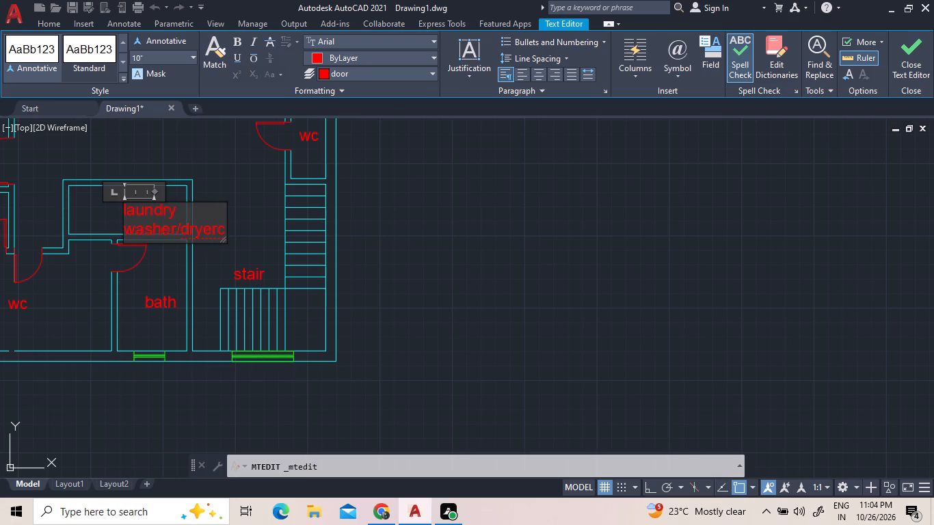
key("Right")
key("BackSpace")
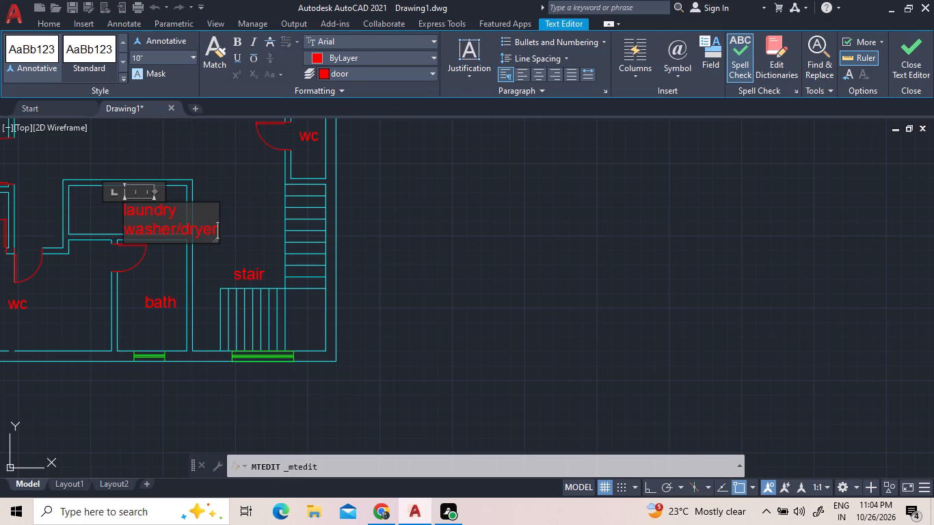
left_click(261, 207)
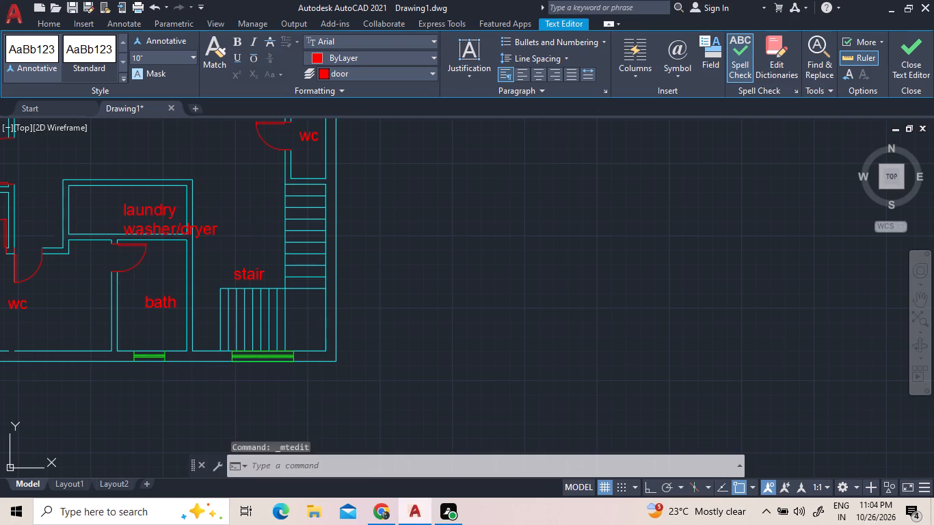
Move the laundry washer/dryer label up and left so it fits inside the central rectangular room.
left_click(129, 207)
right_click(129, 204)
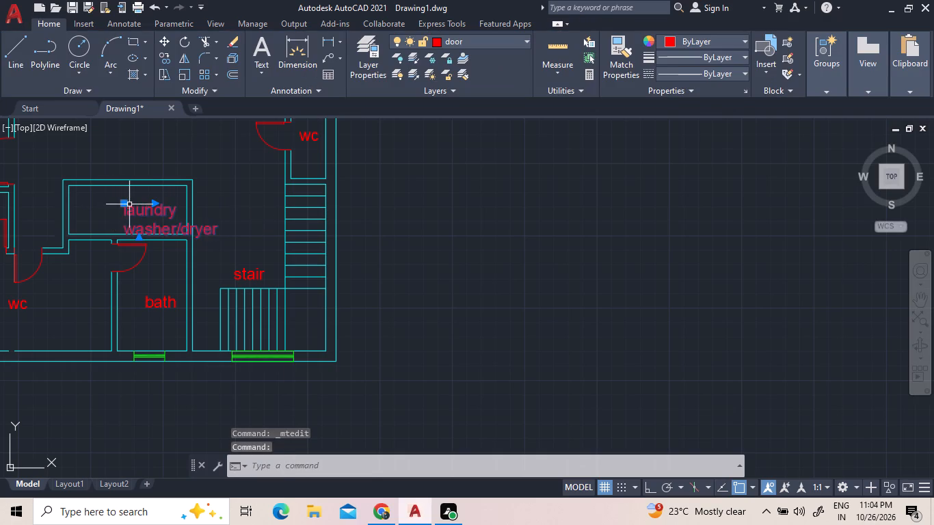
left_click(177, 262)
left_click(176, 260)
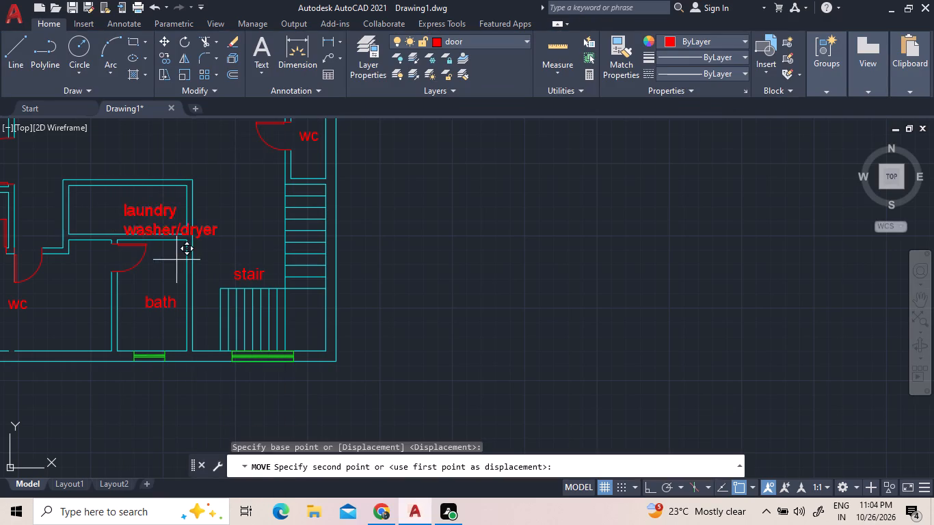
left_click(137, 244)
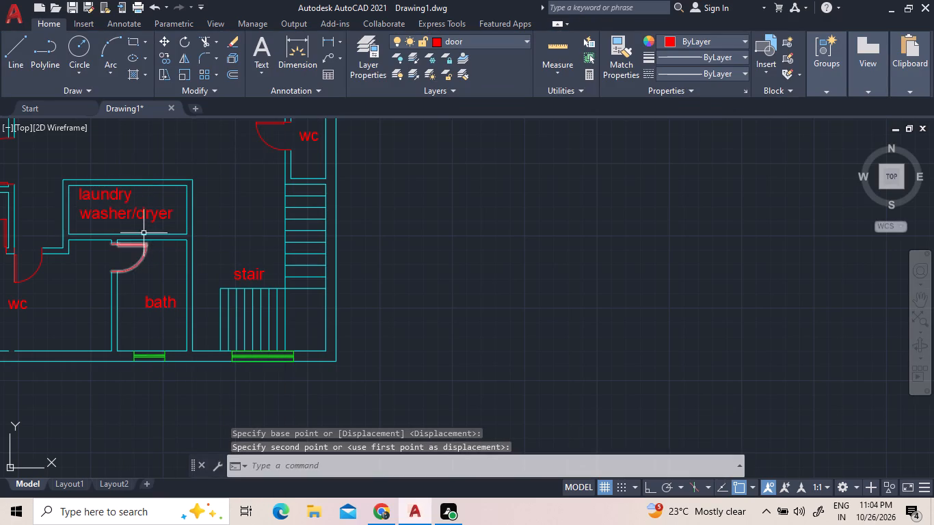
Delete the wc label in the large lower room left of the bath.
scroll(170, 223, "down", 1)
left_click(77, 274)
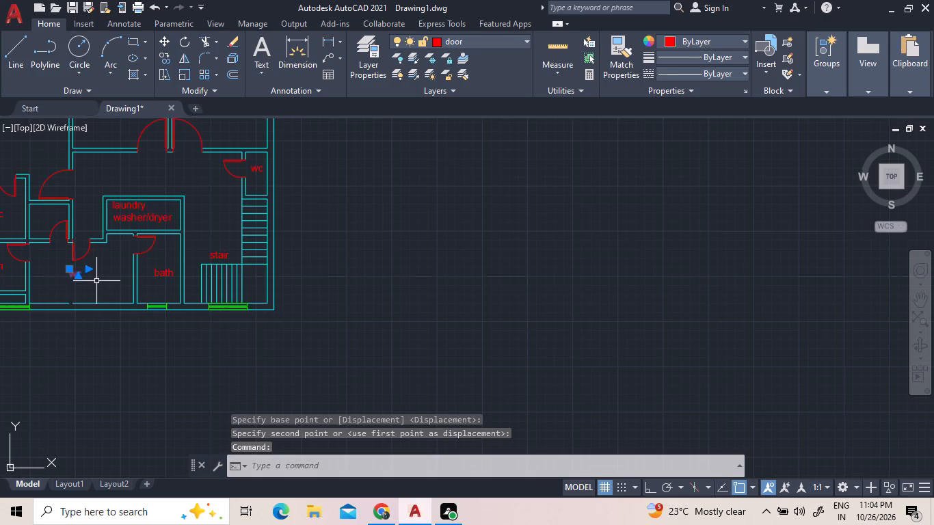
key("Delete")
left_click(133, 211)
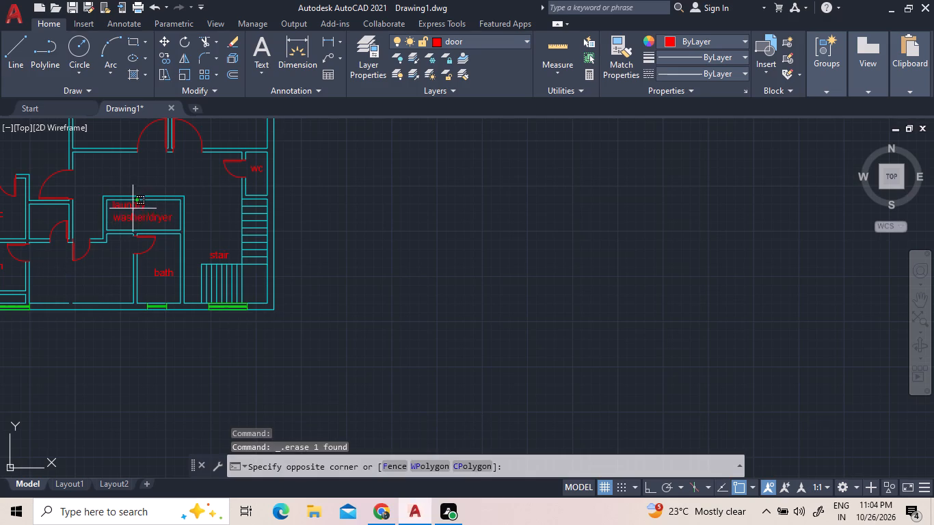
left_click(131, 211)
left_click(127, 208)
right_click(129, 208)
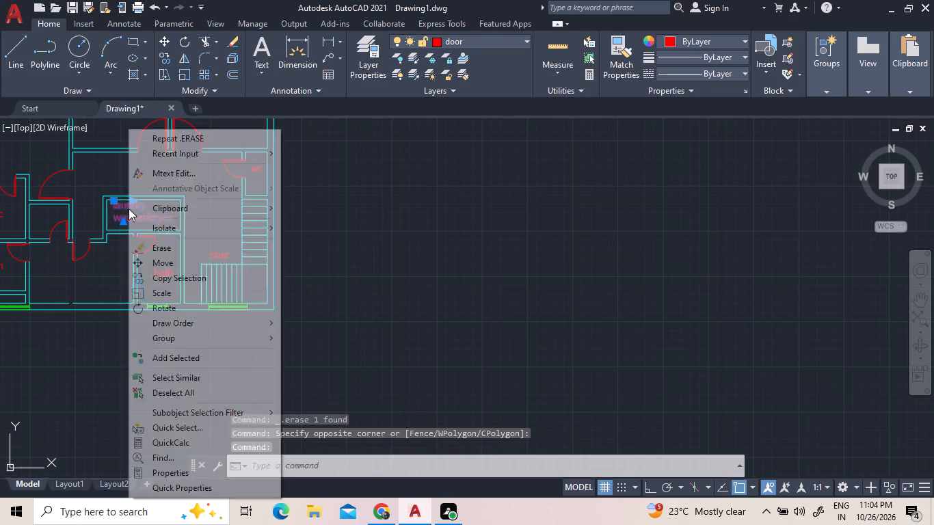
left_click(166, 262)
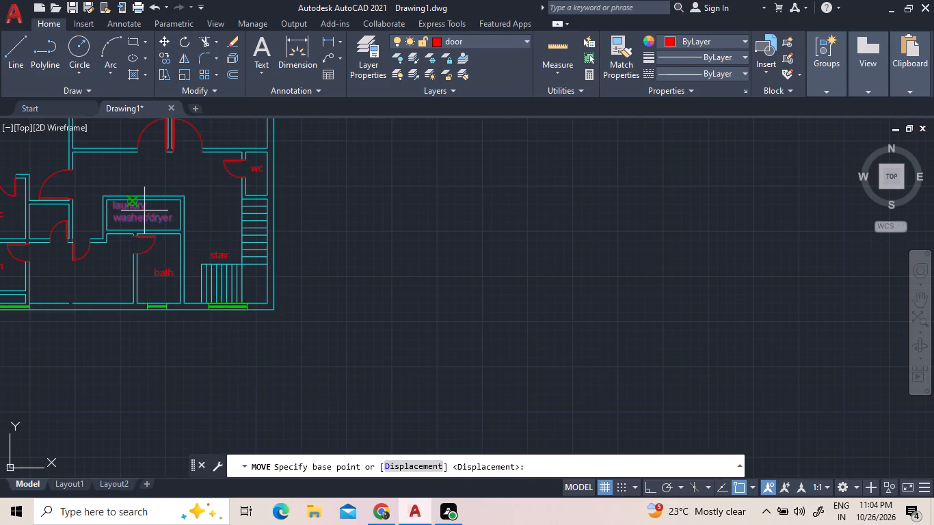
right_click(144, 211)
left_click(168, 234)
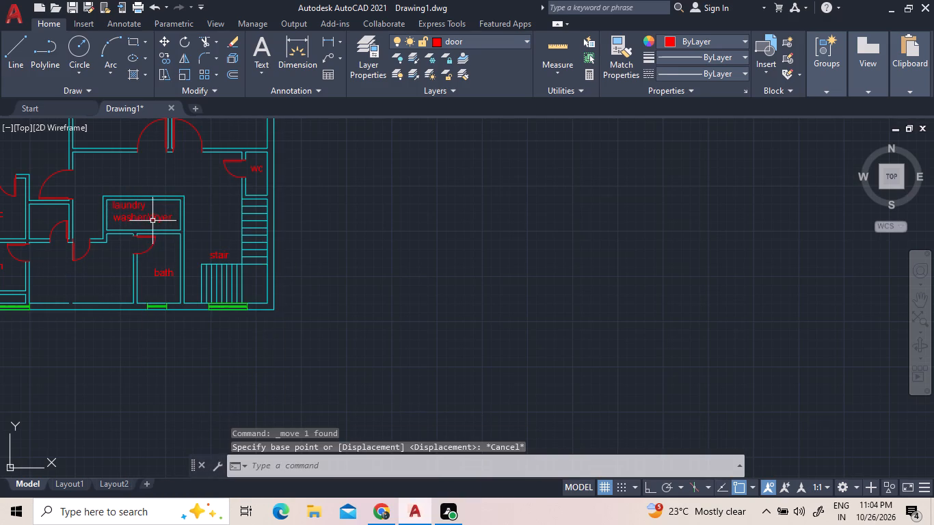
Copy the laundry washer/dryer label into the large lower room left of the bath and finish copying.
left_click(152, 219)
right_click(152, 219)
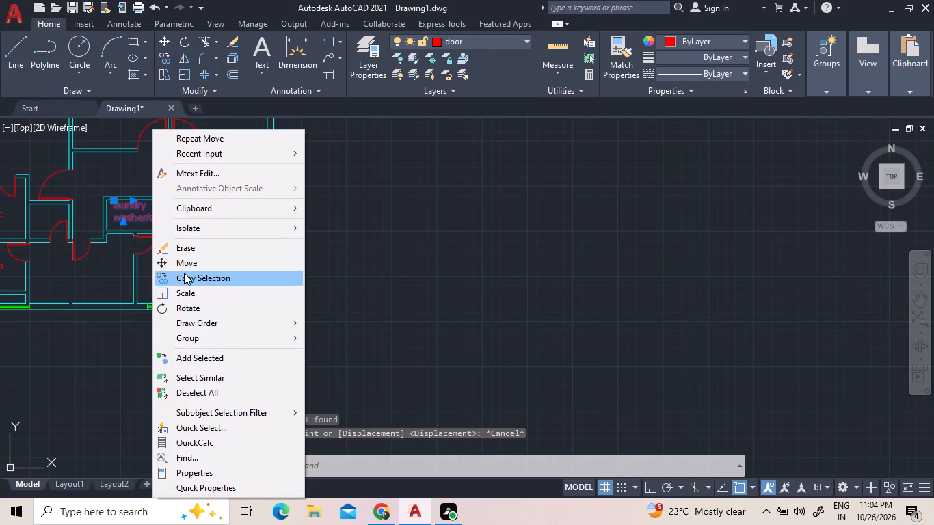
left_click(184, 273)
left_click(158, 220)
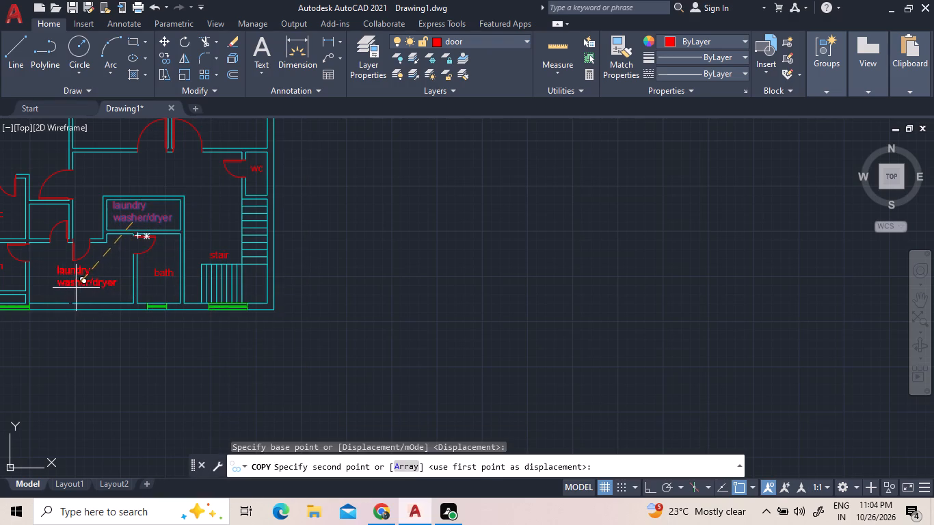
left_click(73, 288)
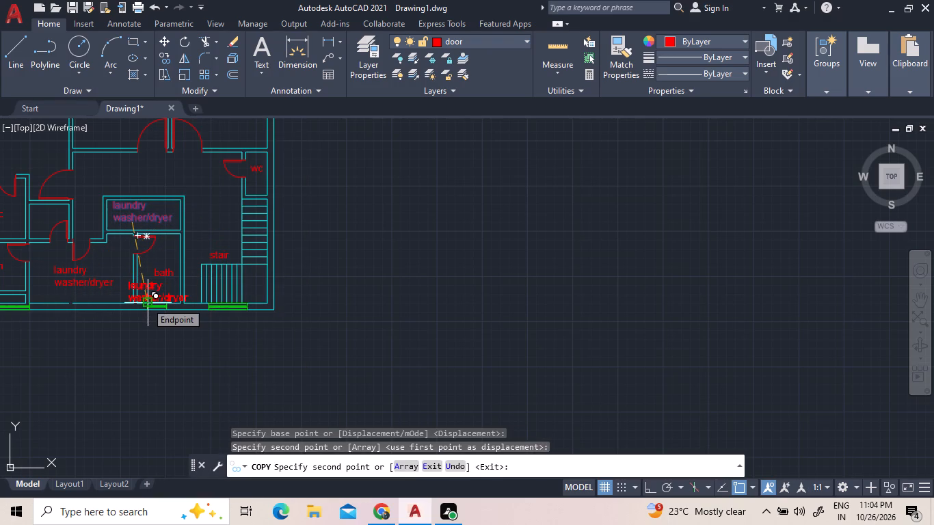
key("Escape")
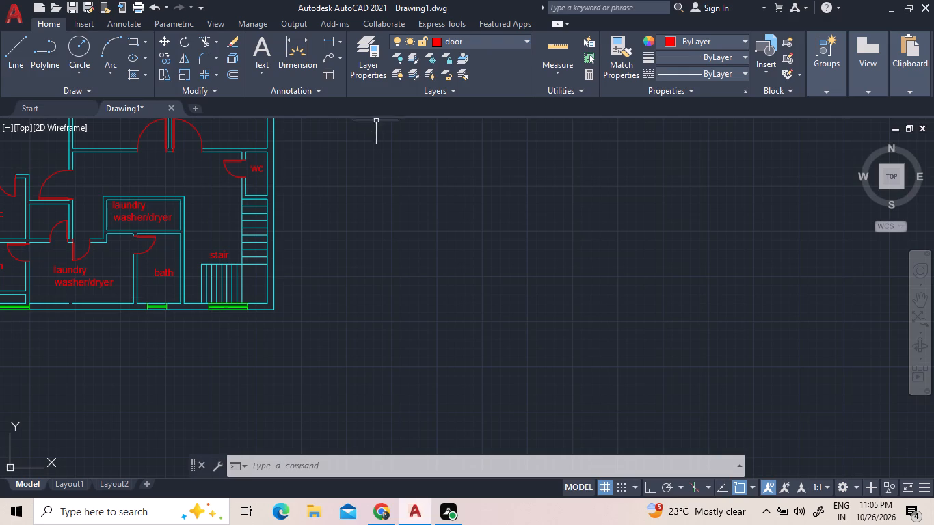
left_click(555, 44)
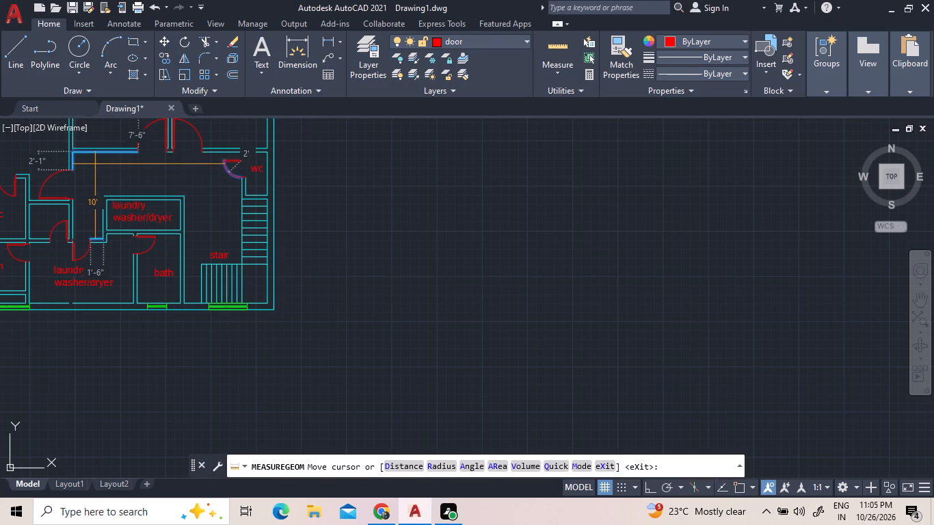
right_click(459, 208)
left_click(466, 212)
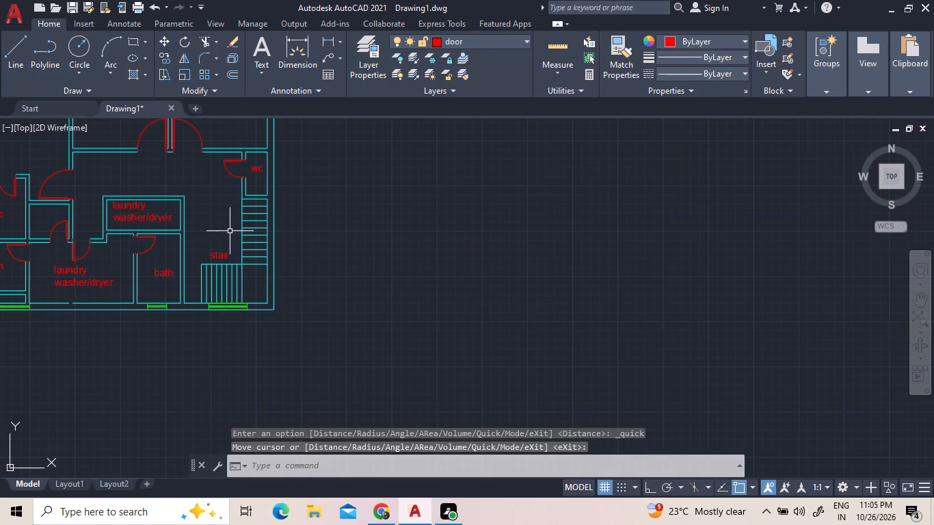
Add a vertical linear dimension along the plan's full right exterior wall, placed just outside the wall.
scroll(331, 314, "down", 2)
scroll(306, 191, "up", 1)
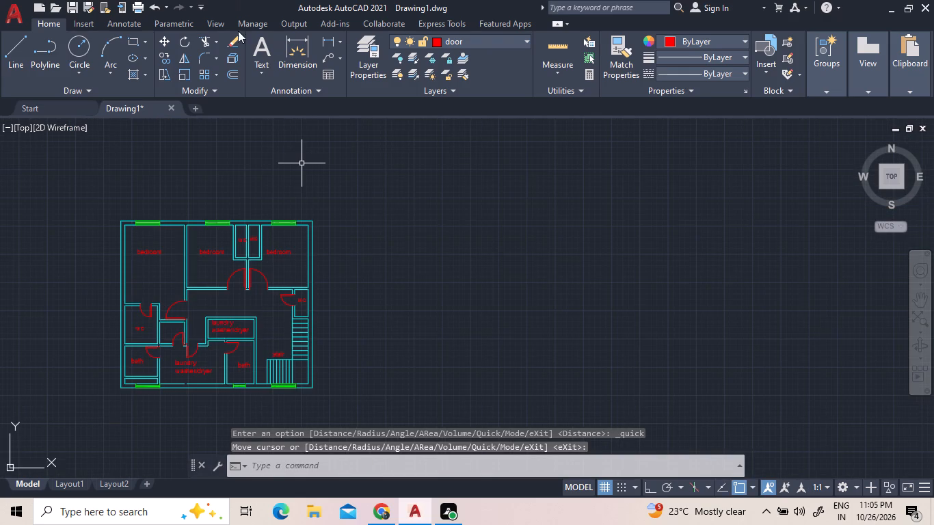
left_click(328, 39)
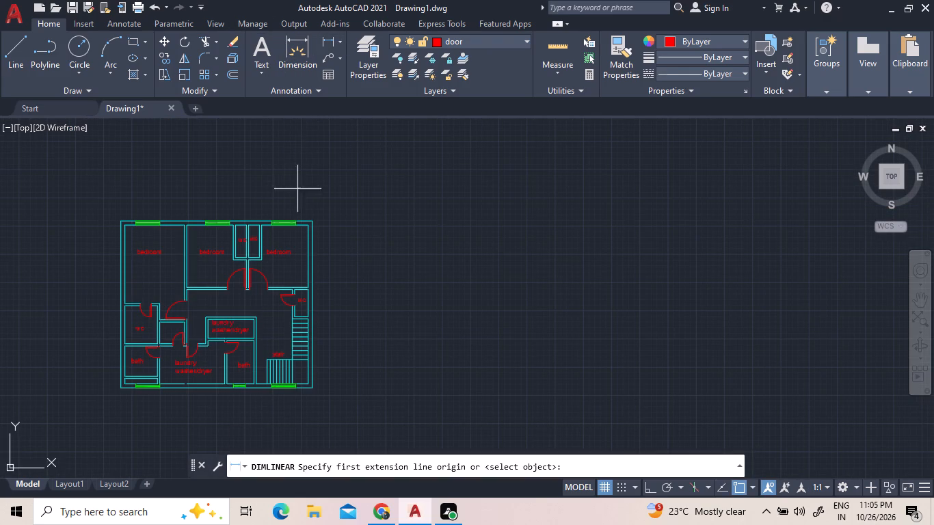
left_click_drag(315, 223, 315, 237)
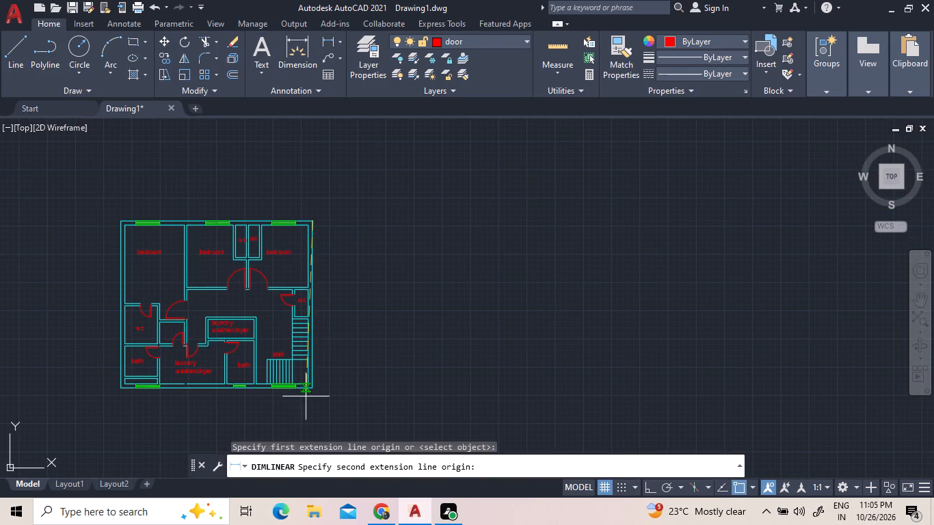
left_click(314, 390)
left_click(341, 389)
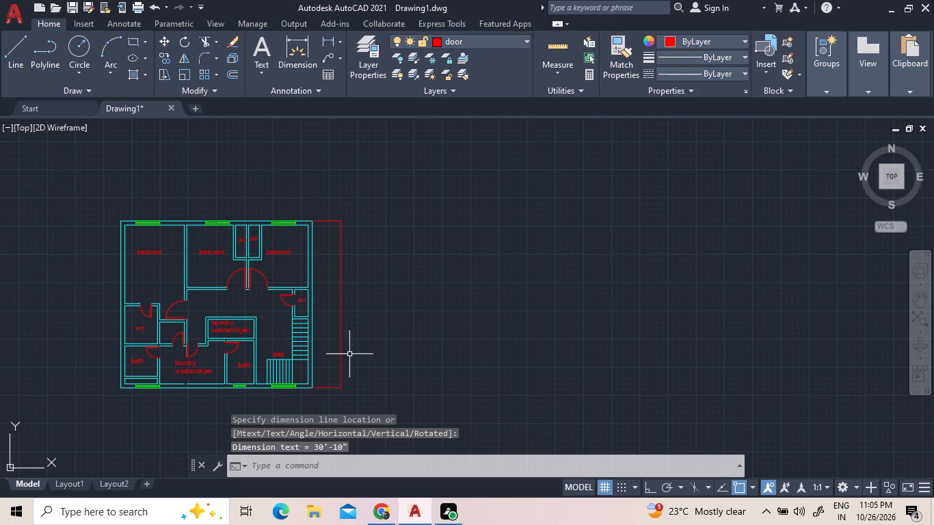
Set the text height of the right exterior wall's vertical dimension to 10".
scroll(342, 308, "up", 4)
scroll(279, 312, "up", 3)
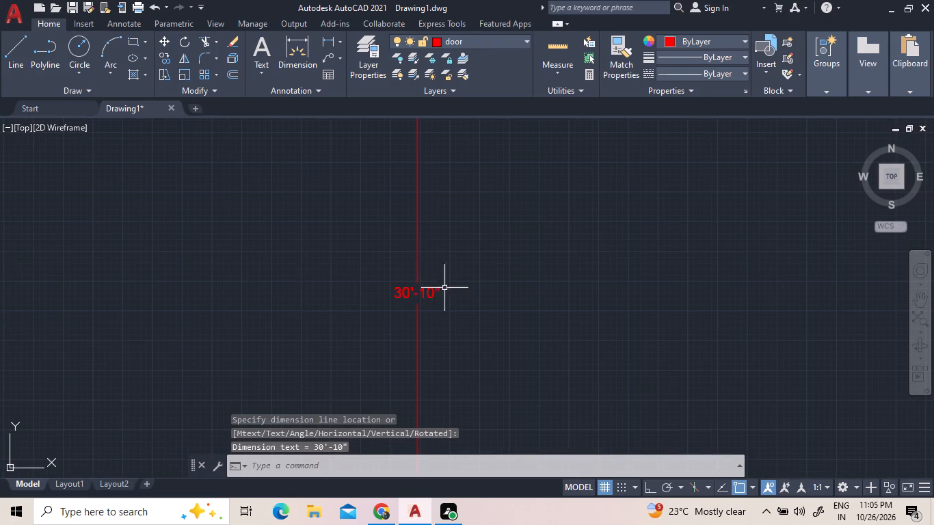
triple_click(411, 295)
left_click(411, 295)
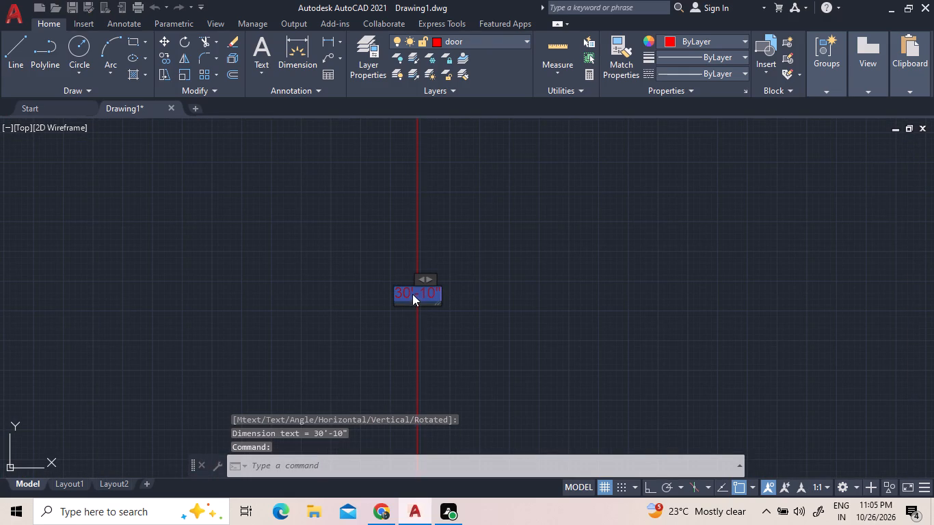
left_click(194, 53)
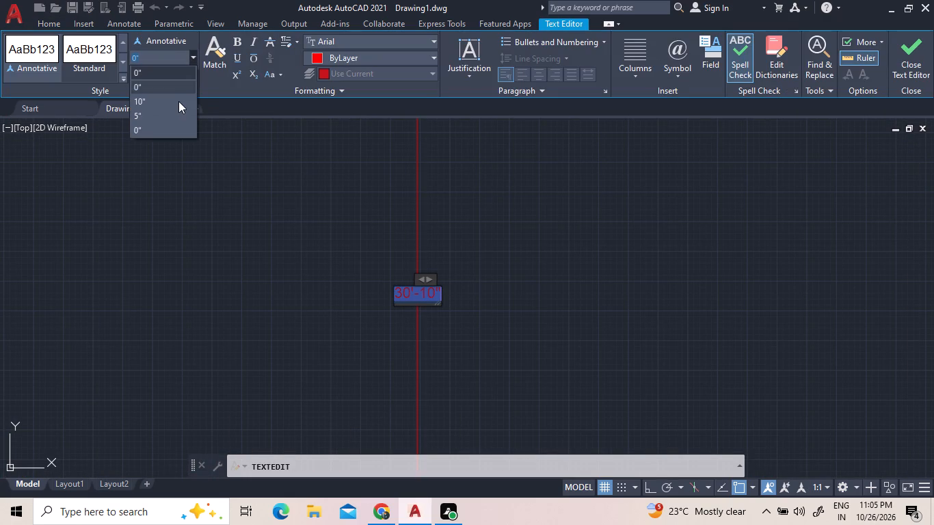
left_click(178, 96)
scroll(201, 200, "down", 8)
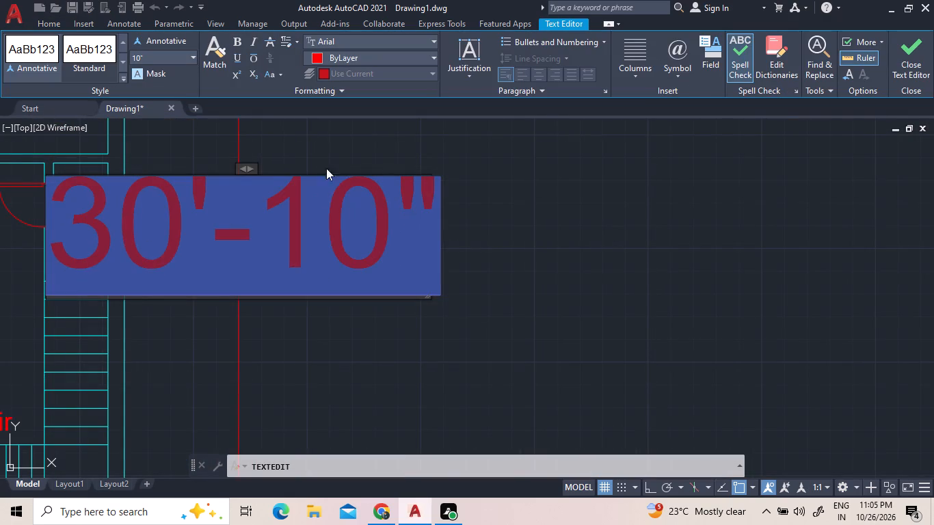
left_click(330, 154)
Set the text height of the right exterior wall's vertical dimension to 5".
scroll(325, 159, "down", 2)
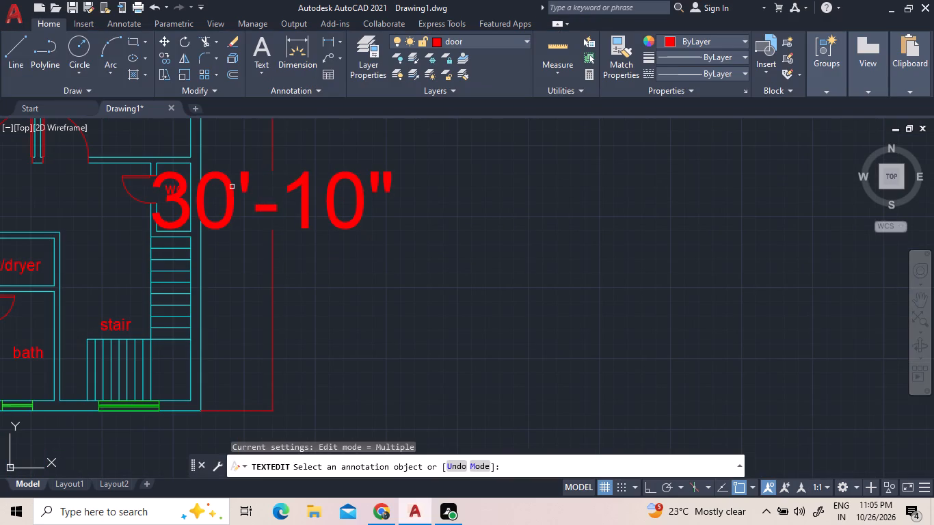
double_click(228, 186)
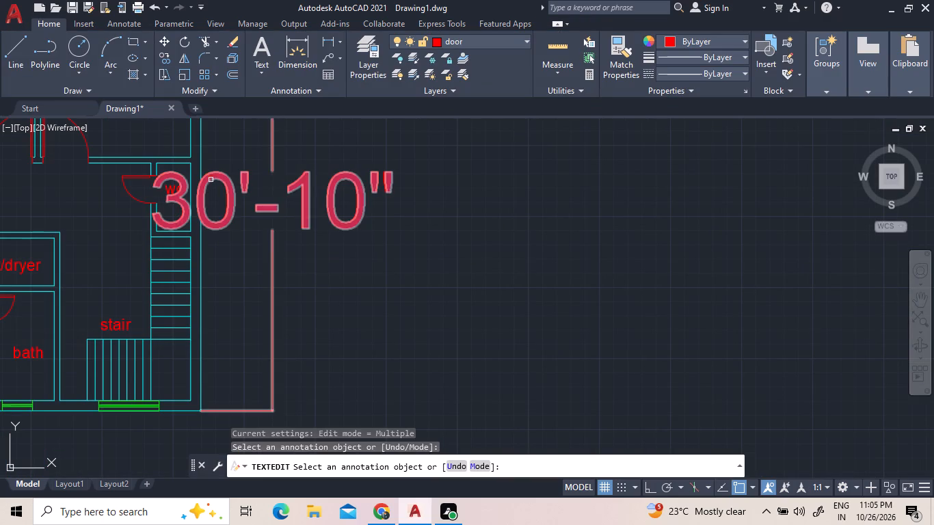
triple_click(211, 177)
left_click(212, 177)
scroll(256, 210, "down", 4)
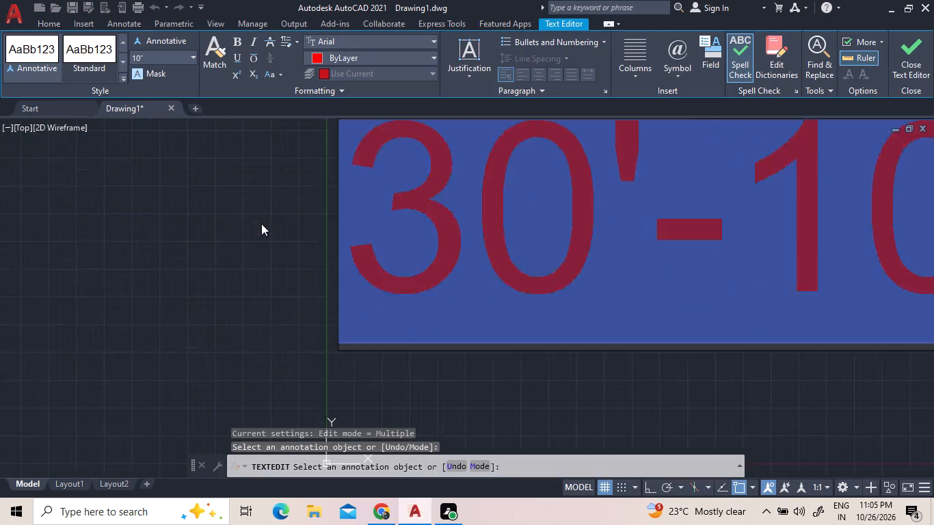
scroll(269, 232, "down", 4)
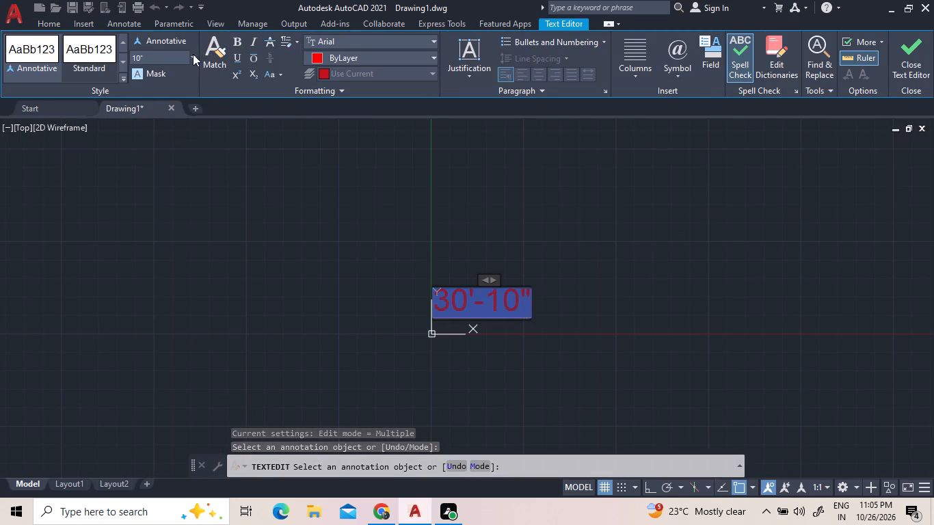
left_click(193, 55)
left_click(170, 118)
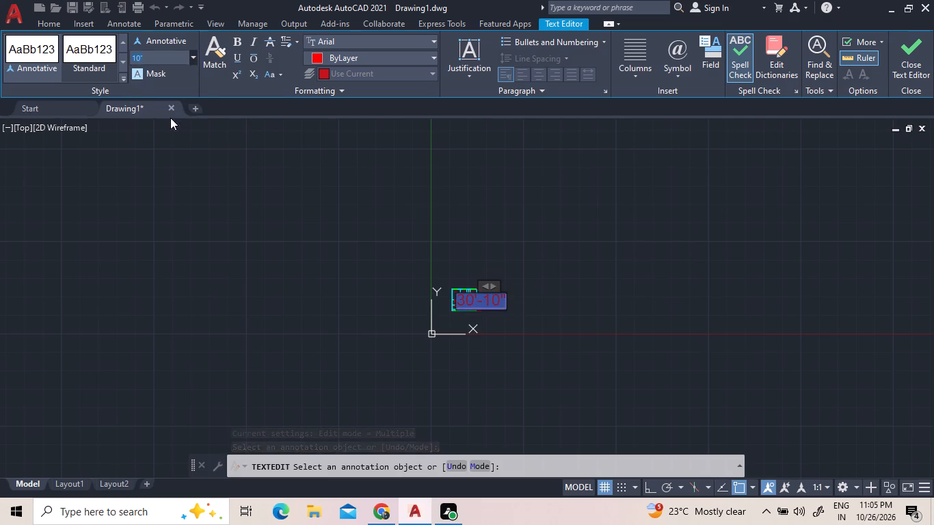
left_click(477, 242)
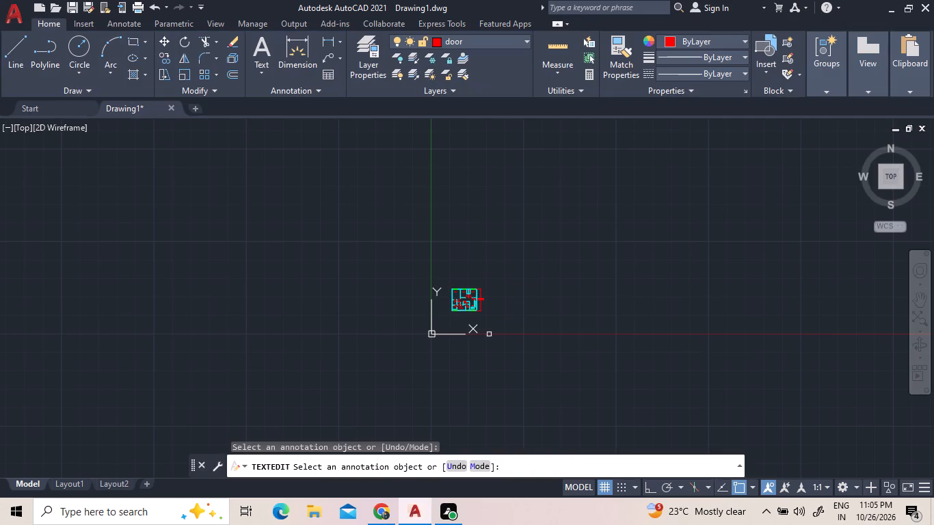
Add a horizontal linear dimension across the plan's full top exterior wall, placed just above the wall.
scroll(485, 345, "up", 3)
scroll(453, 126, "up", 3)
scroll(511, 285, "down", 3)
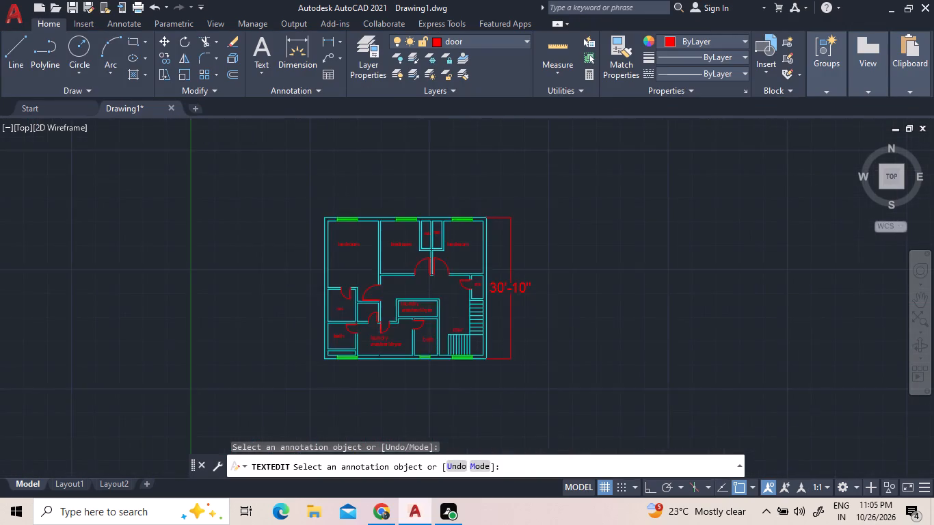
scroll(519, 226, "up", 2)
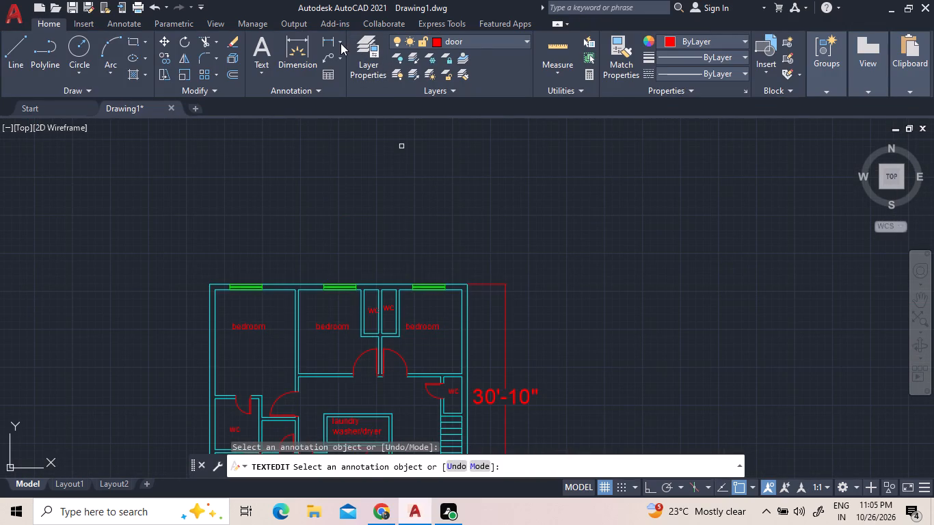
left_click(326, 37)
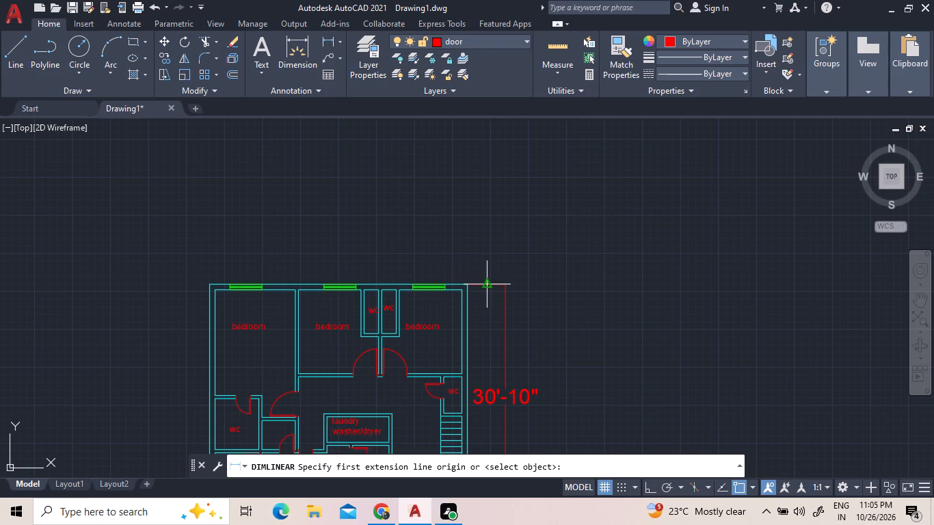
left_click(468, 283)
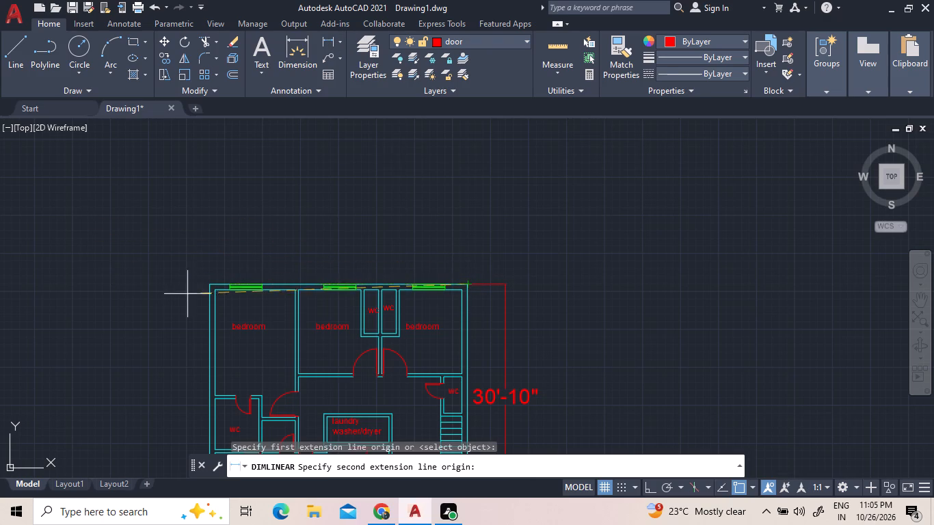
left_click(211, 286)
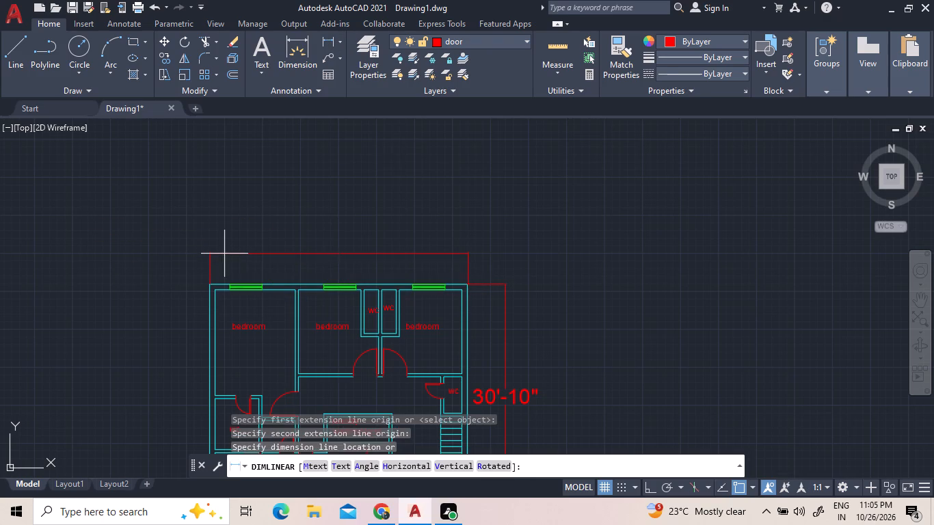
left_click(224, 254)
Set the text height of the top exterior wall's horizontal dimension to 5".
double_click(339, 253)
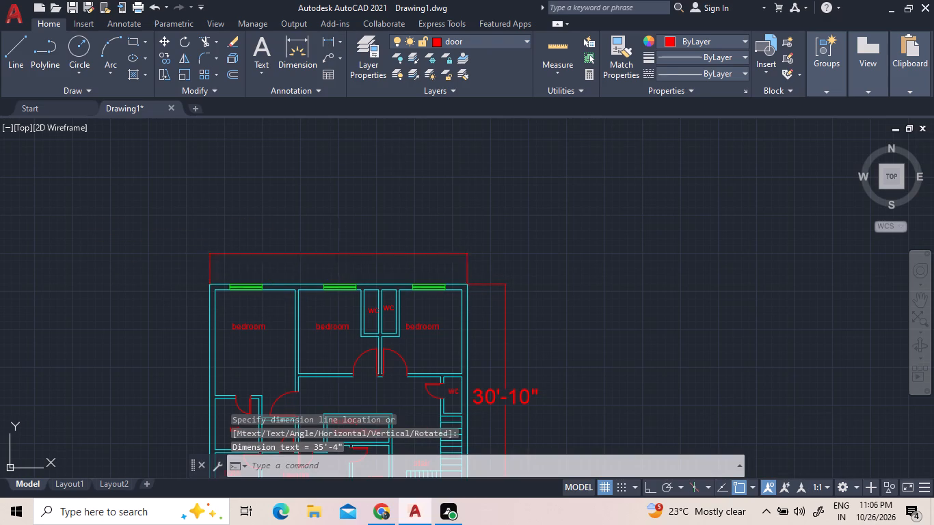
left_click(340, 254)
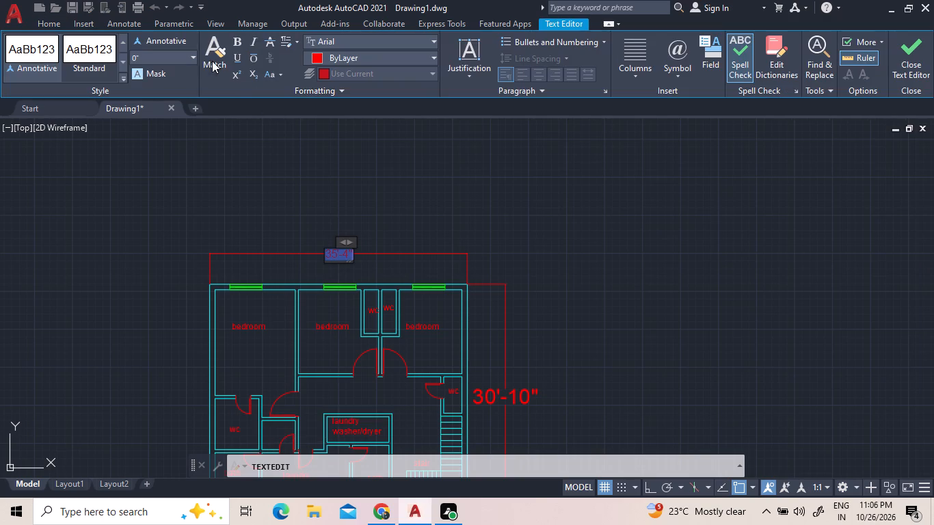
left_click(191, 57)
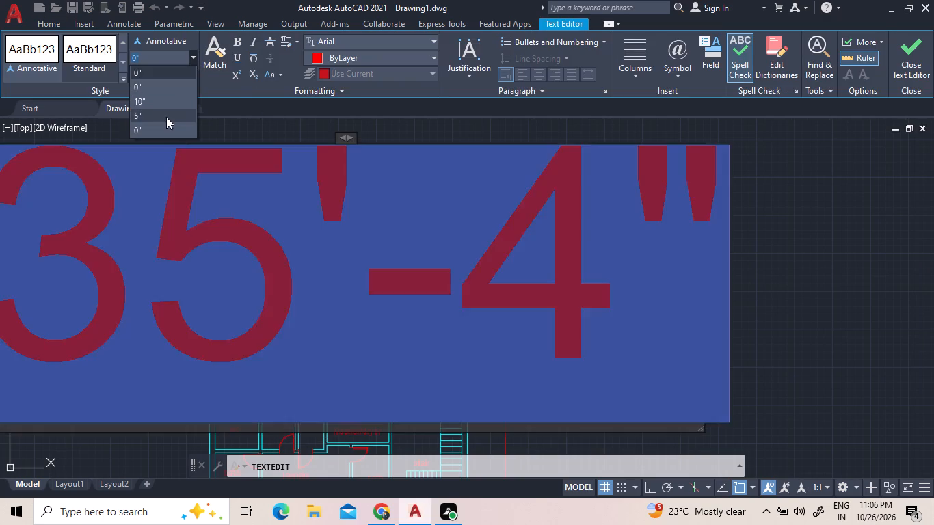
left_click(166, 117)
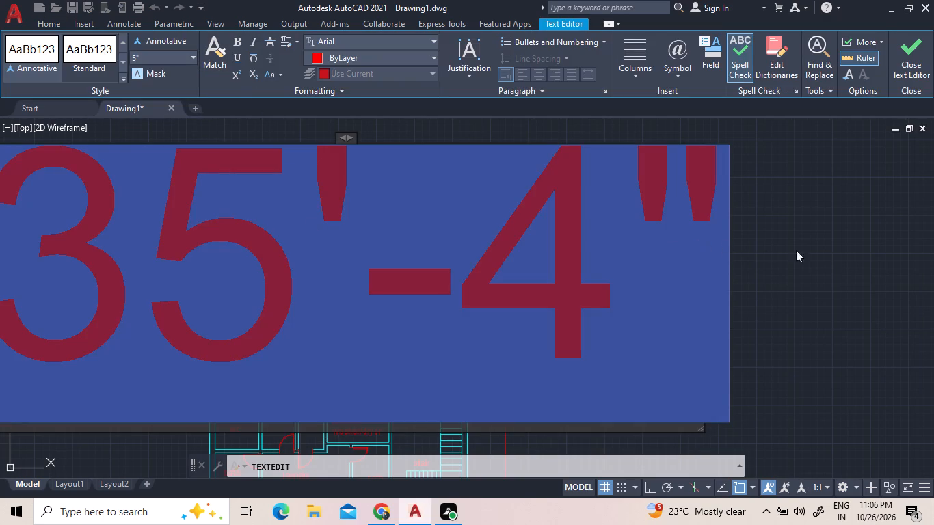
left_click(825, 256)
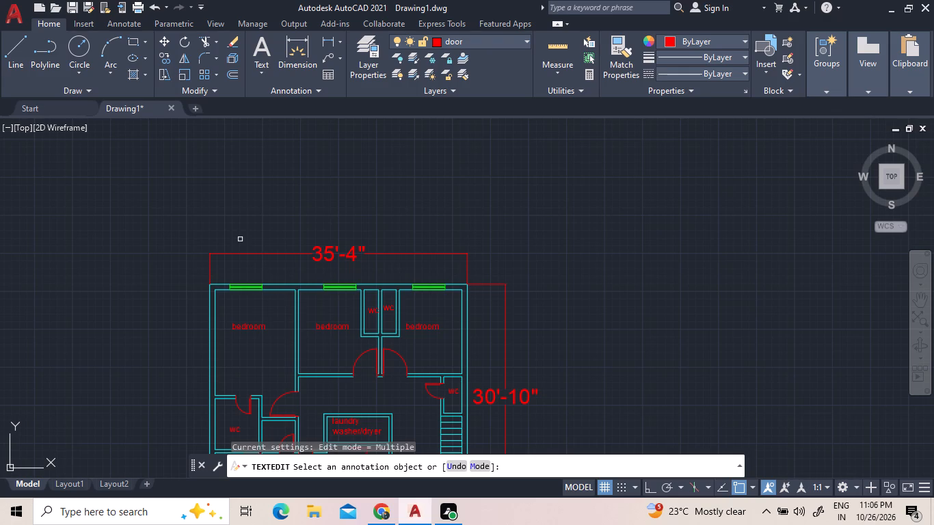
Draw a vertical line up the middle of the right-hand stair flight, ending at the midpoint of the third tread line from the top.
scroll(637, 199, "down", 1)
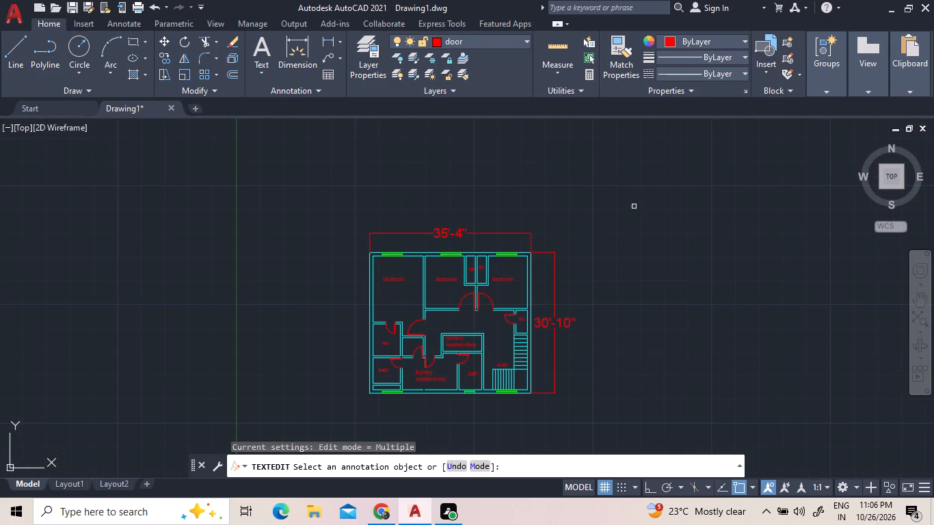
scroll(605, 329, "up", 2)
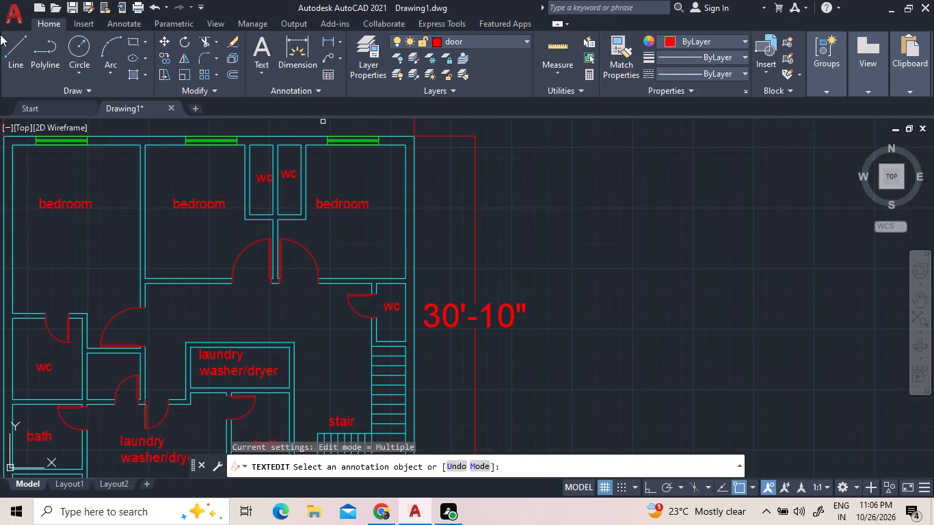
left_click(11, 49)
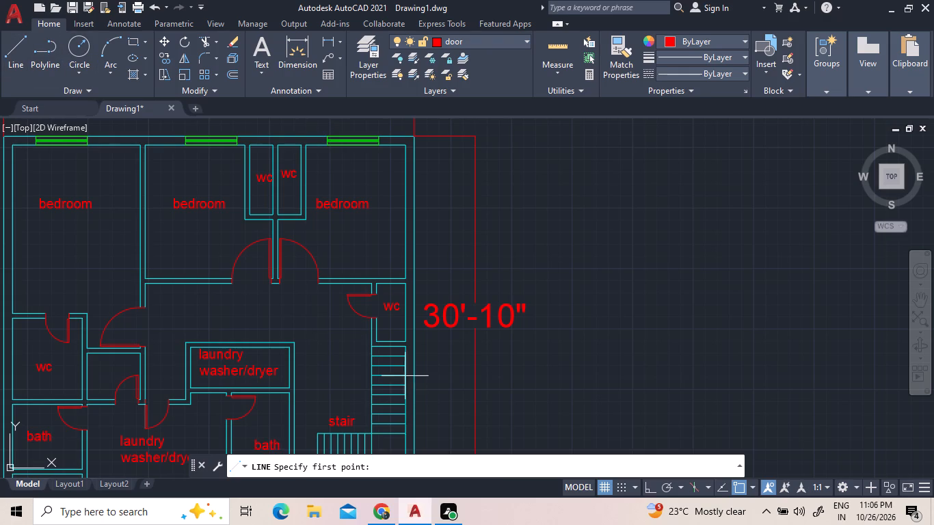
left_click(388, 425)
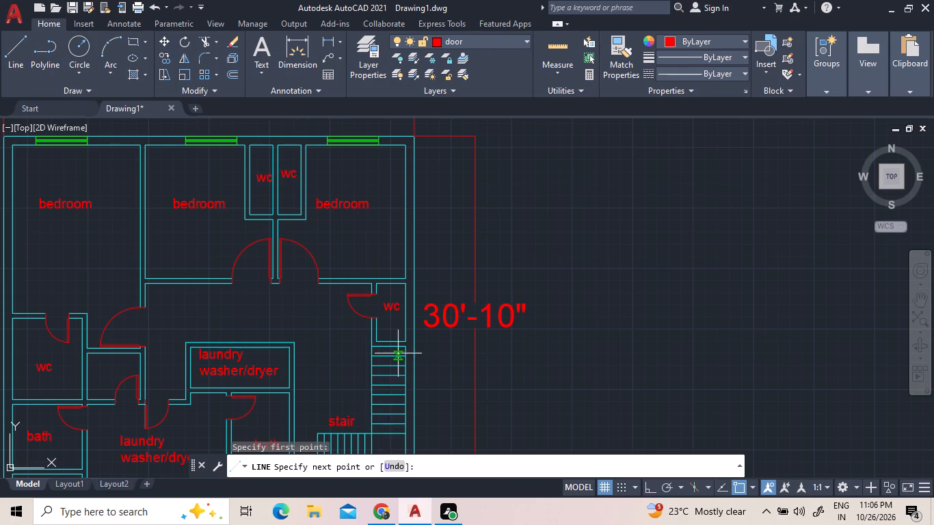
scroll(389, 375, "up", 3)
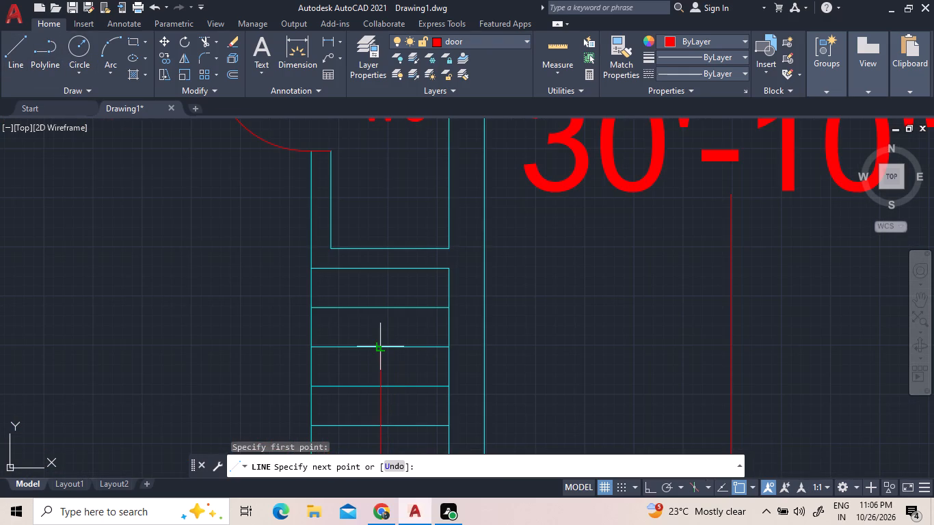
left_click(379, 347)
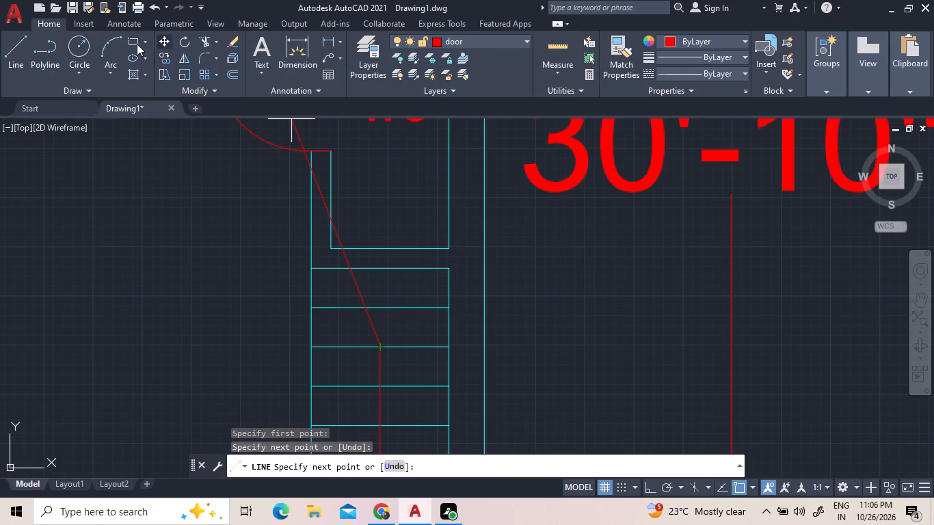
Draw a 3-sided polygon inscribed in a circle as an arrowhead, centred on the stair line with its tip at the line's upper end.
left_click(144, 40)
left_click(150, 87)
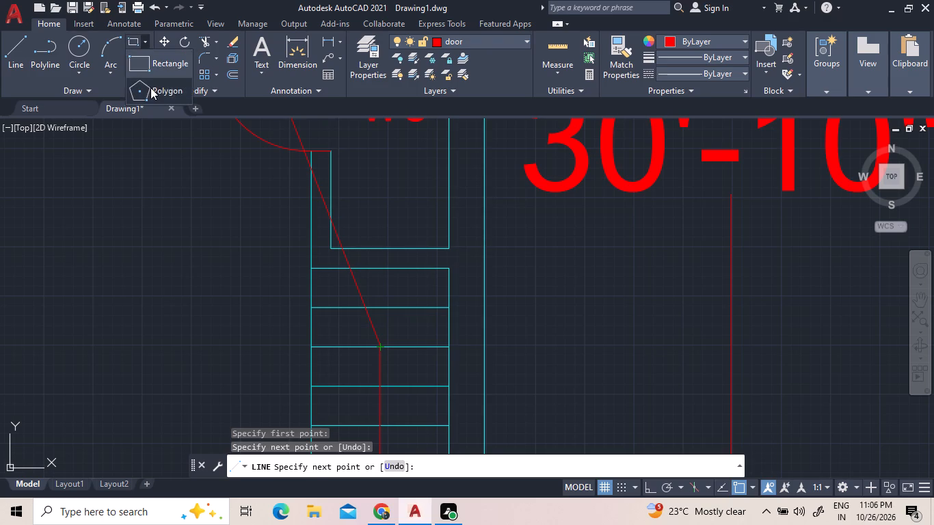
left_click(379, 366)
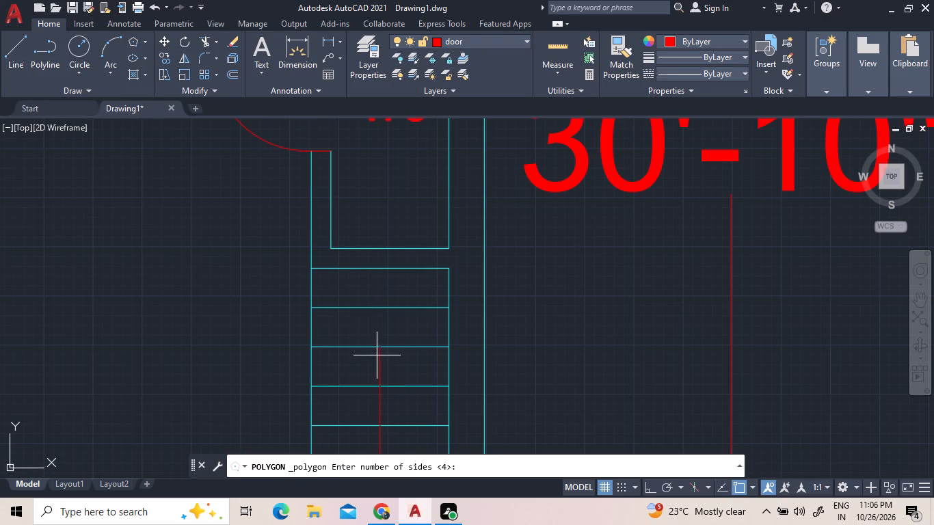
key("3")
key("Return")
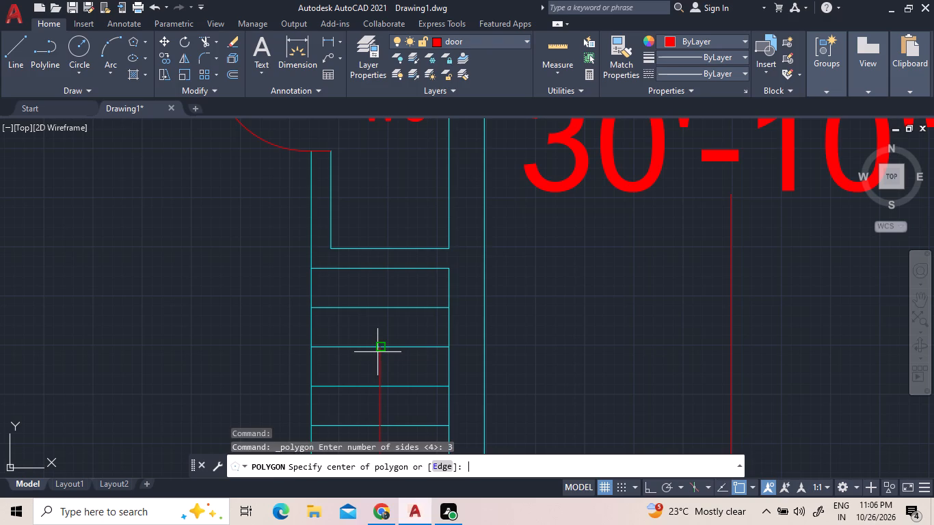
left_click(382, 386)
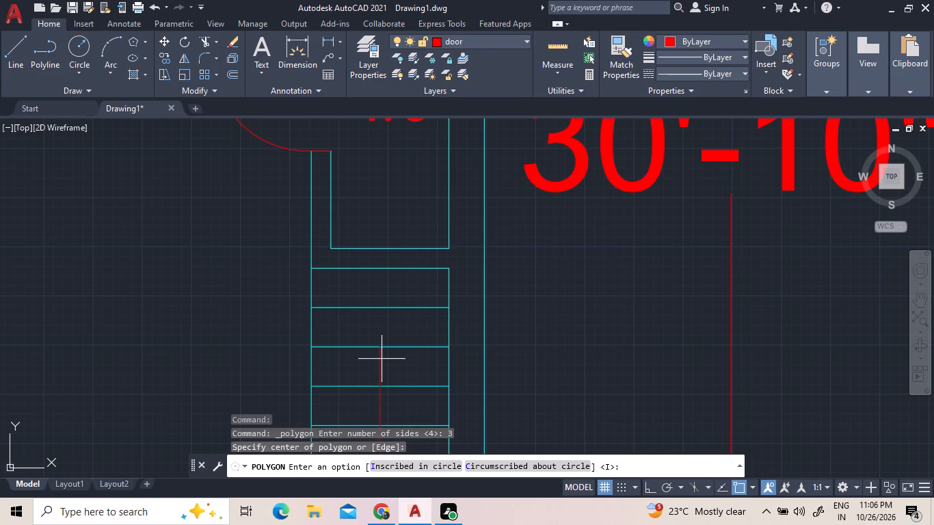
right_click(382, 359)
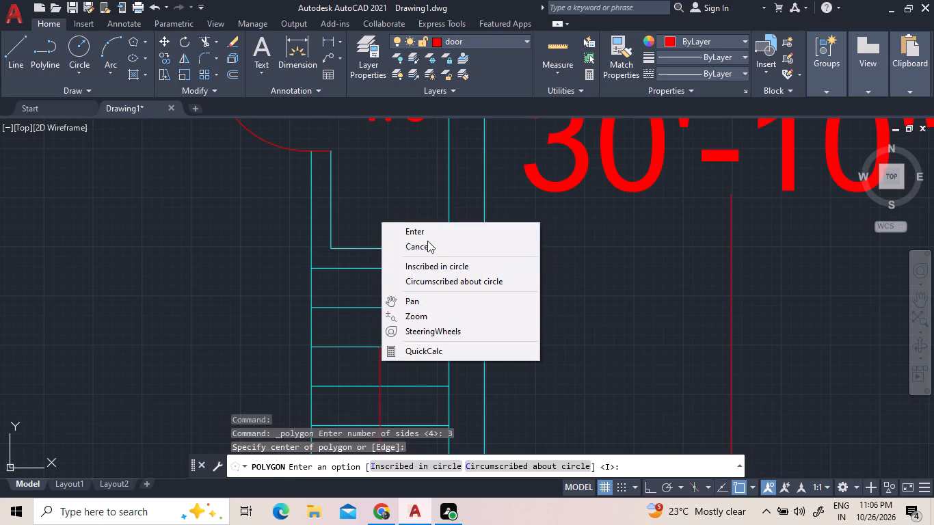
left_click(433, 233)
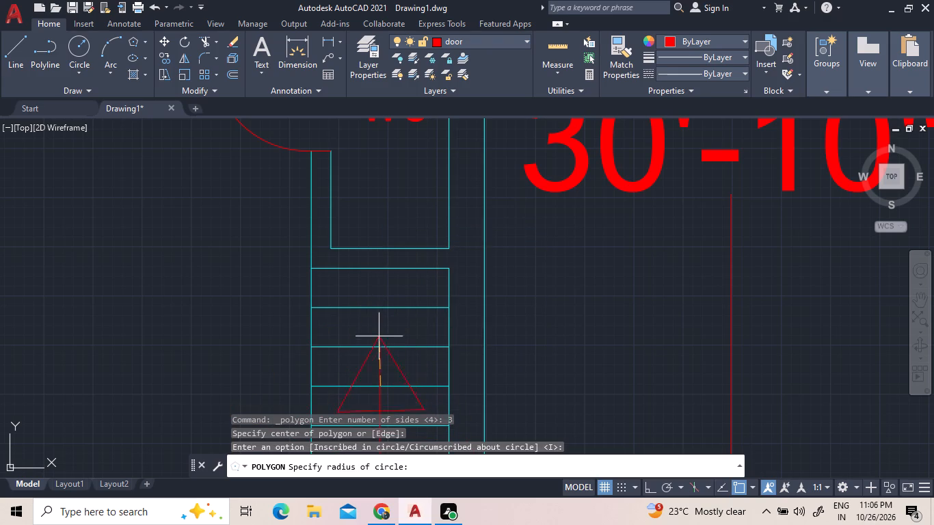
scroll(379, 349, "down", 1)
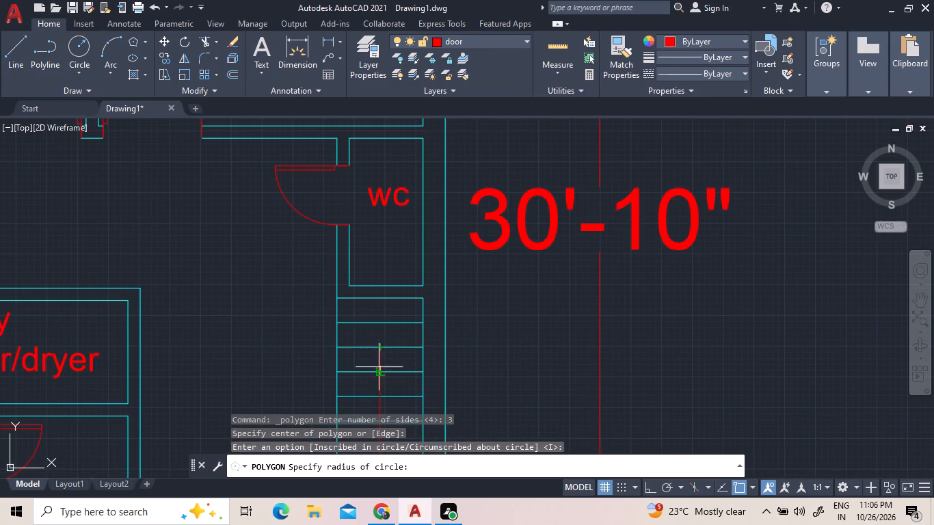
left_click(379, 349)
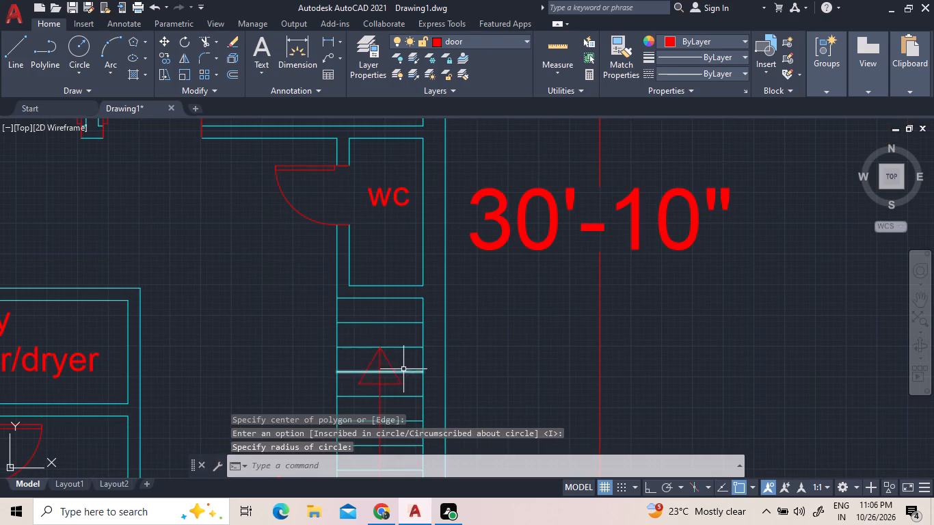
Add the multiline text label "up" above the arrowhead on the right-hand stair flight, with 5" text height.
scroll(360, 286, "down", 2)
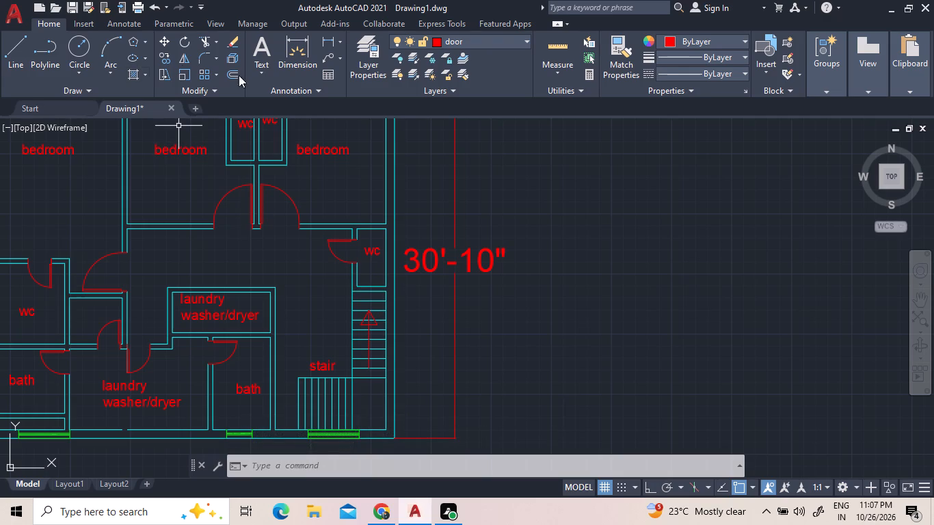
left_click(262, 54)
scroll(374, 333, "up", 2)
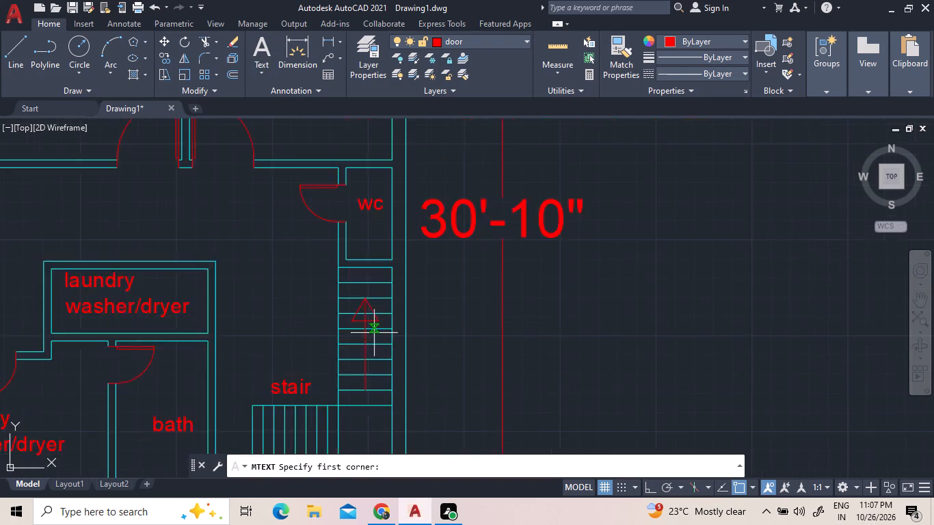
left_click(337, 239)
left_click(395, 271)
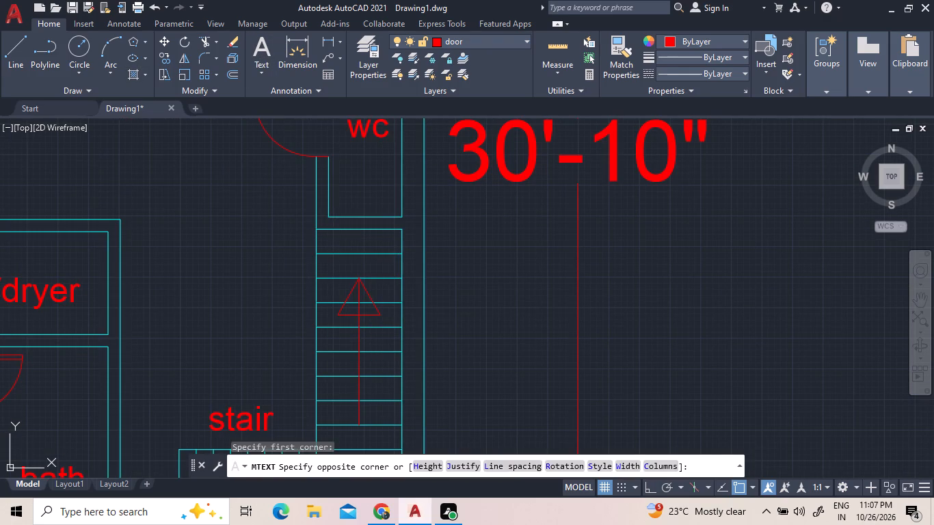
type("up")
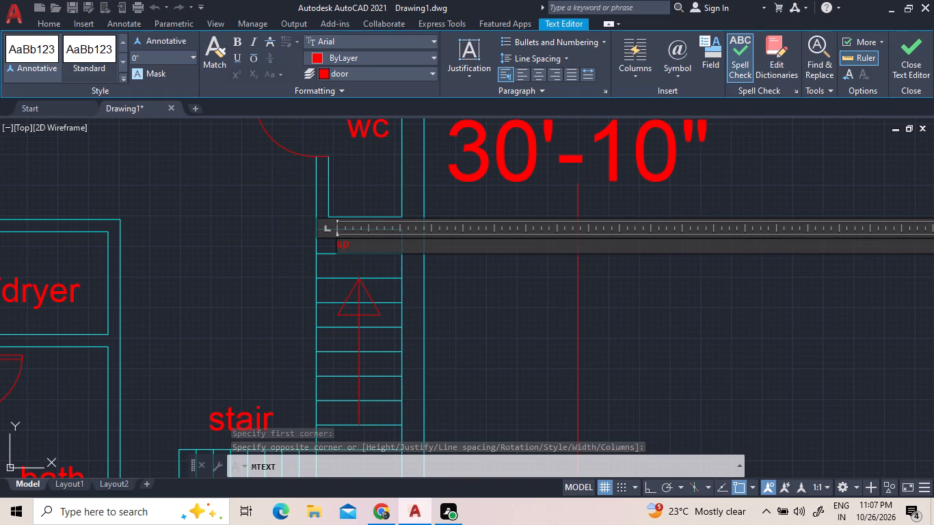
double_click(377, 242)
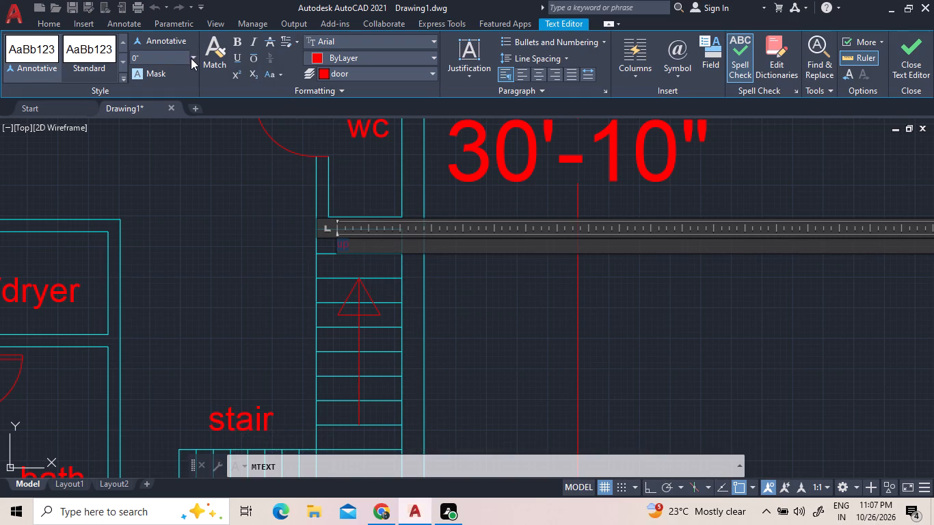
left_click(193, 58)
left_click(175, 115)
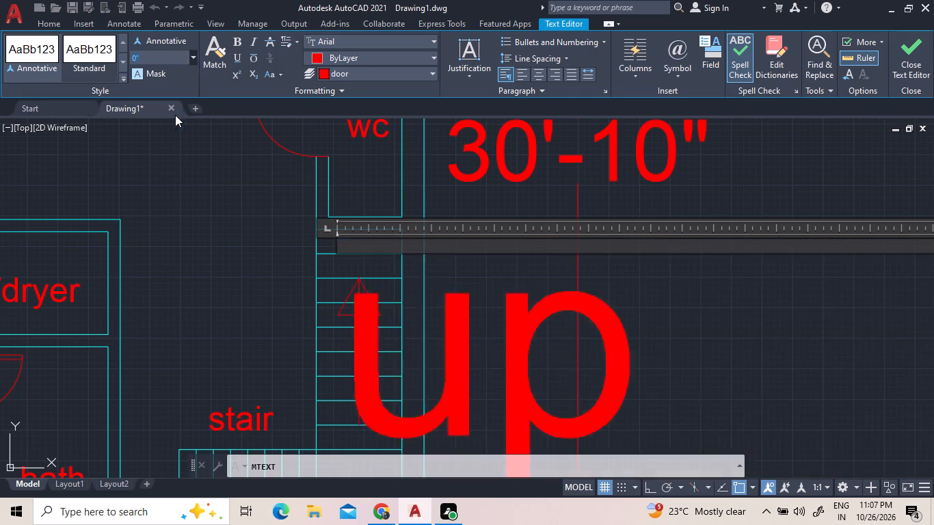
left_click(204, 191)
scroll(498, 332, "down", 2)
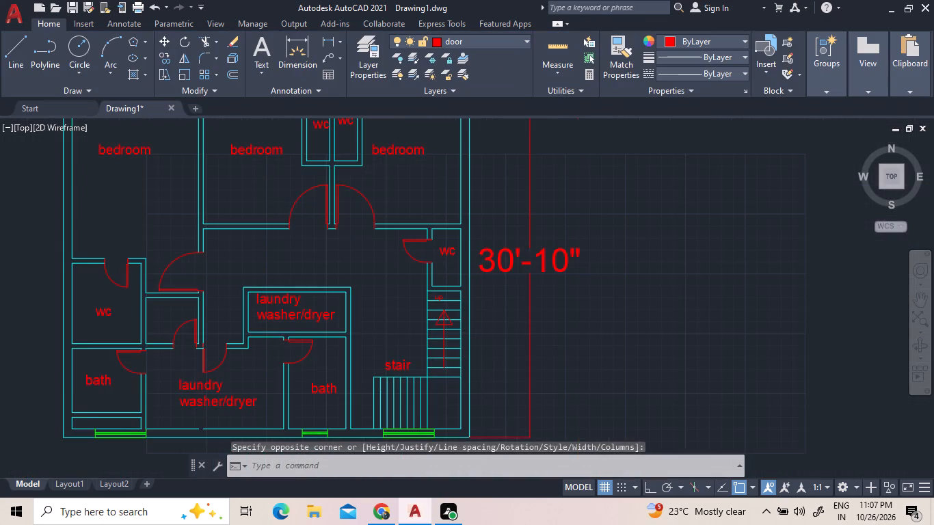
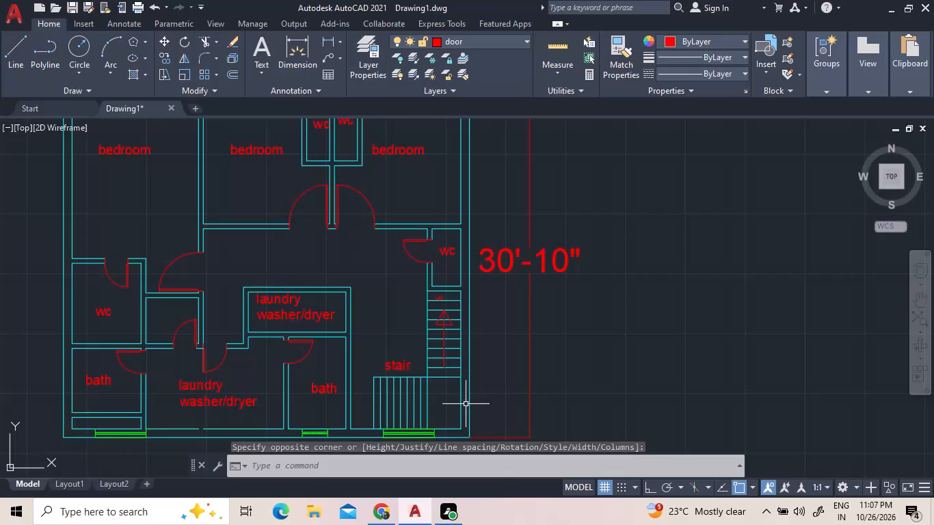
Add the multiline text label "down" on the stair landing below the right-hand flight, with 5" text height.
middle_click_drag(459, 401, 422, 348)
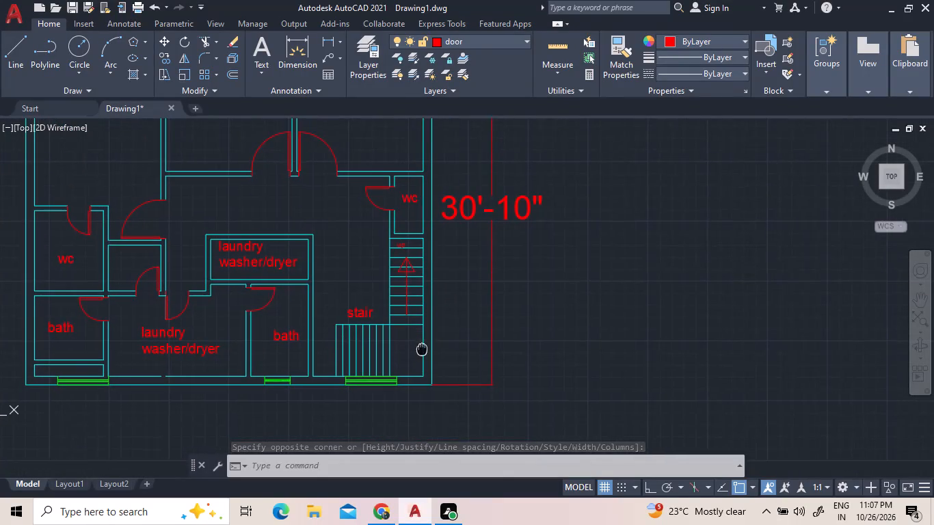
middle_click_drag(422, 348, 421, 349)
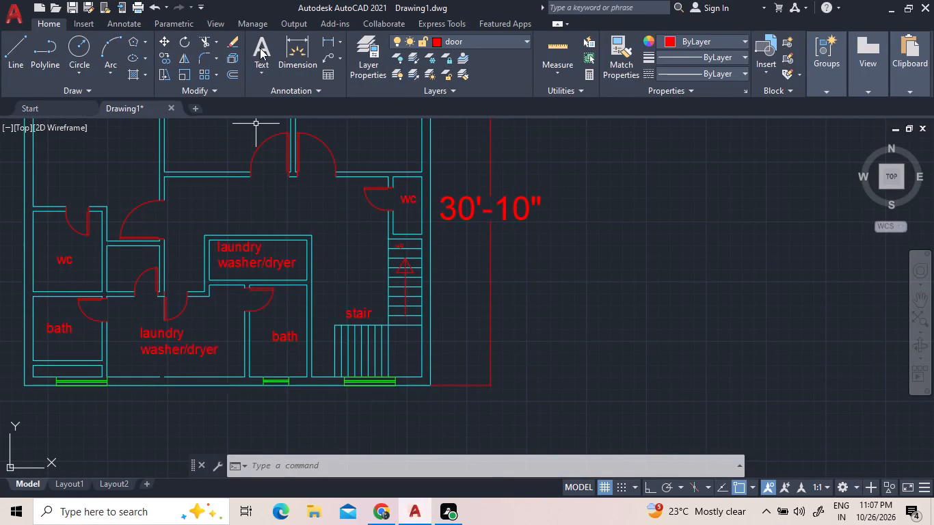
left_click(265, 42)
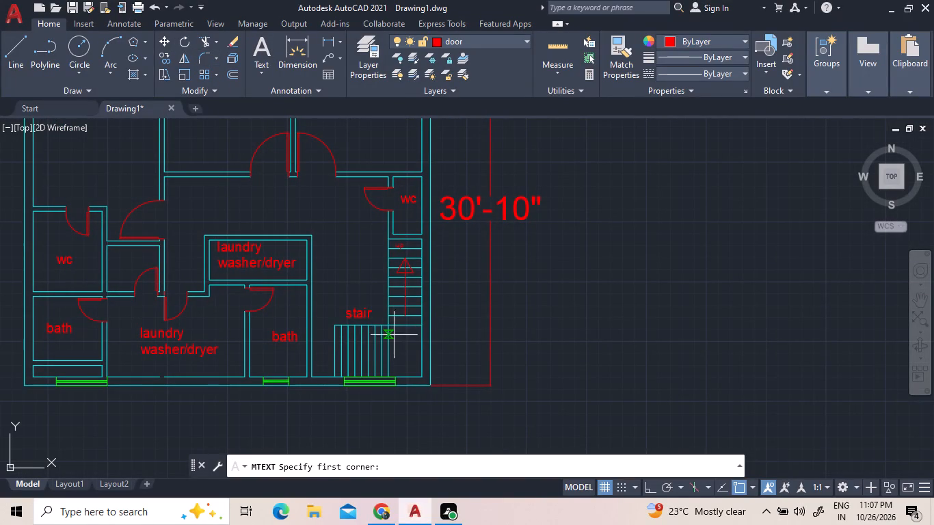
left_click(392, 325)
left_click(421, 339)
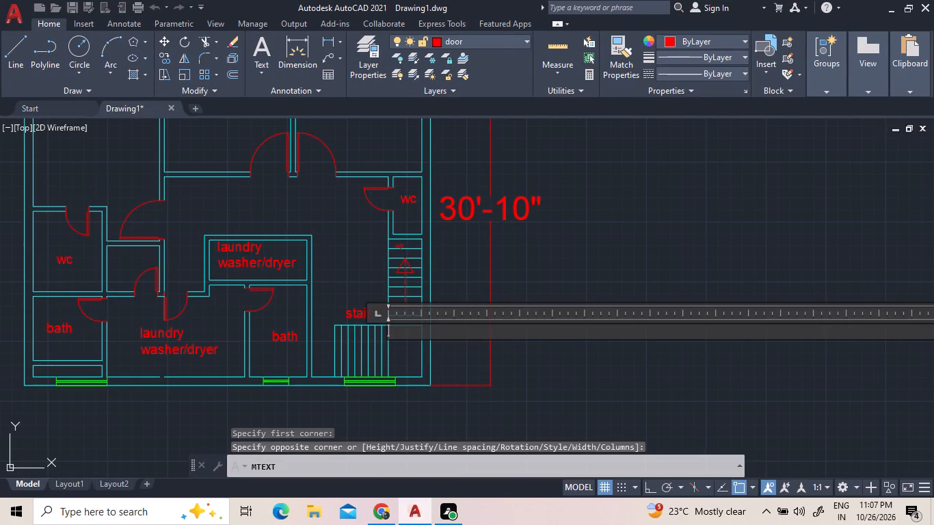
key("d")
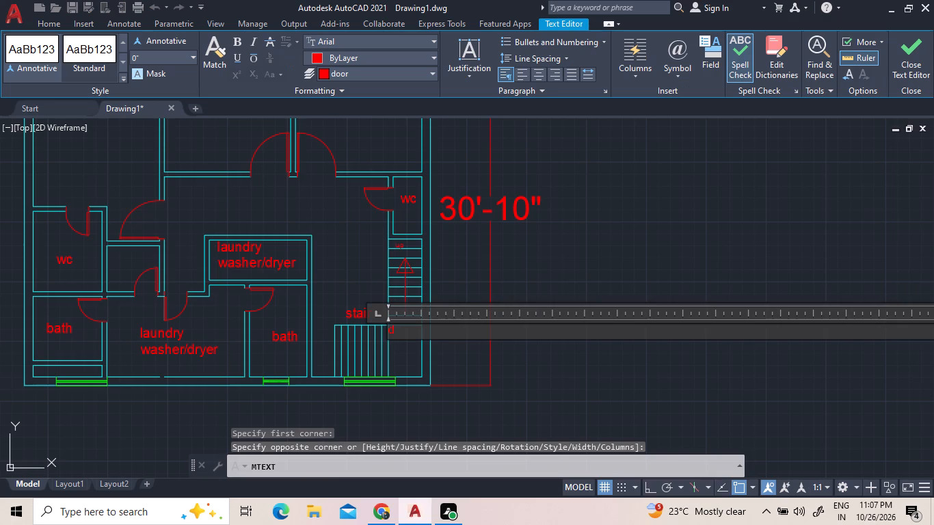
type("own")
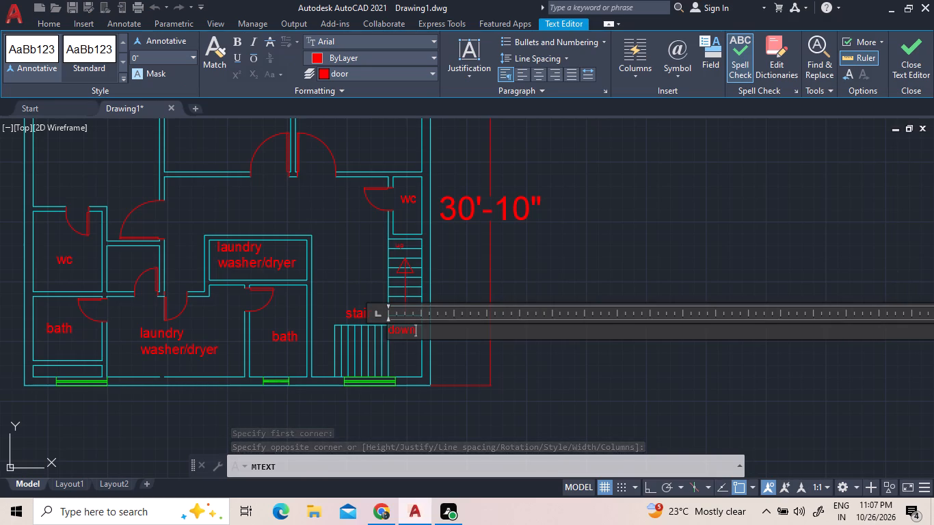
double_click(457, 328)
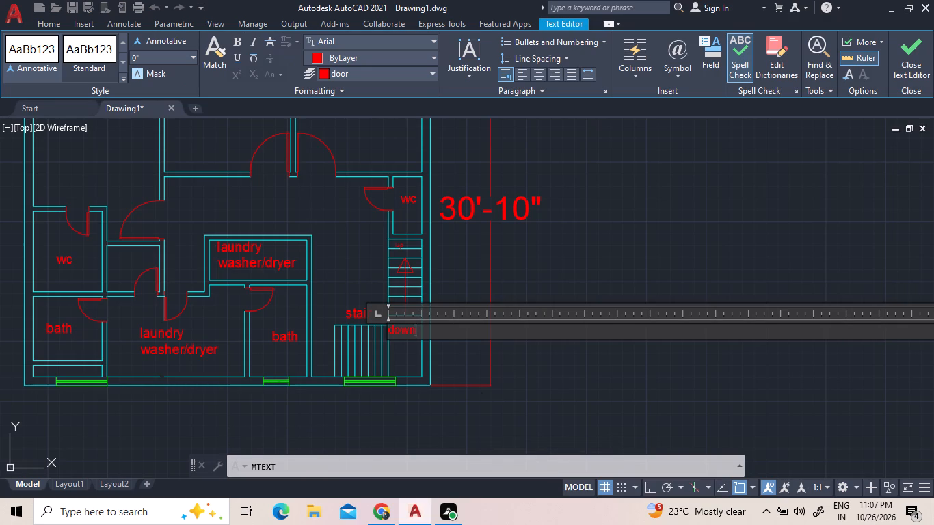
left_click(194, 55)
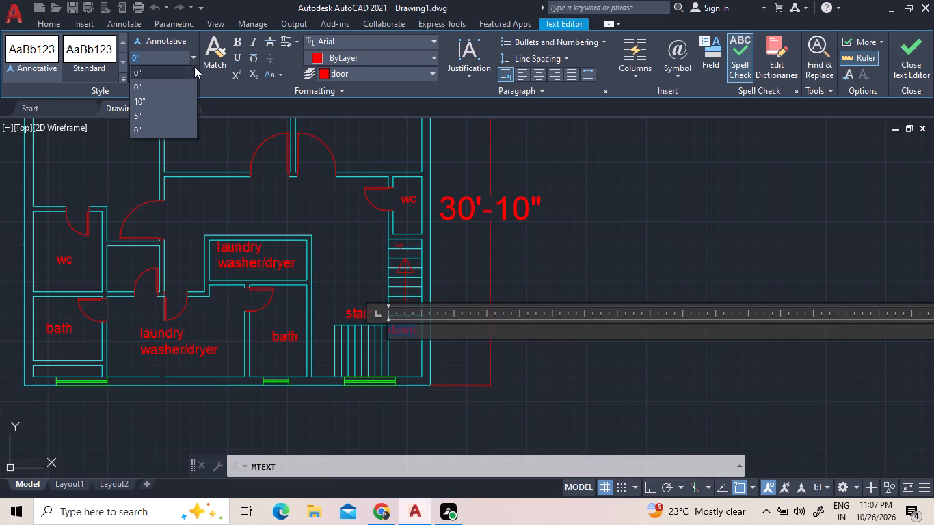
left_click(191, 114)
left_click(305, 245)
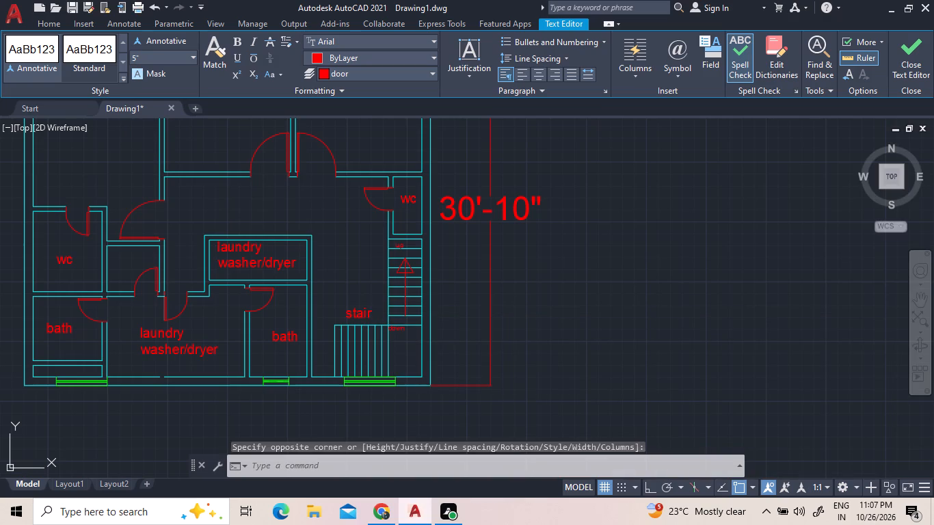
Make Defpoints the current layer and add a vertical linear dimension along the inside of the upper-left bedroom's left wall.
scroll(393, 340, "up", 3)
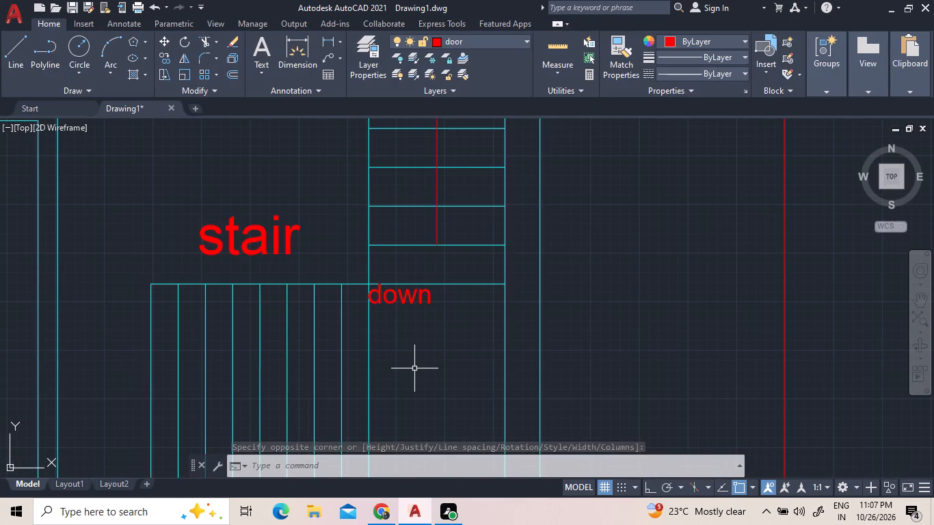
scroll(415, 370, "down", 4)
middle_click_drag(414, 370, 365, 418)
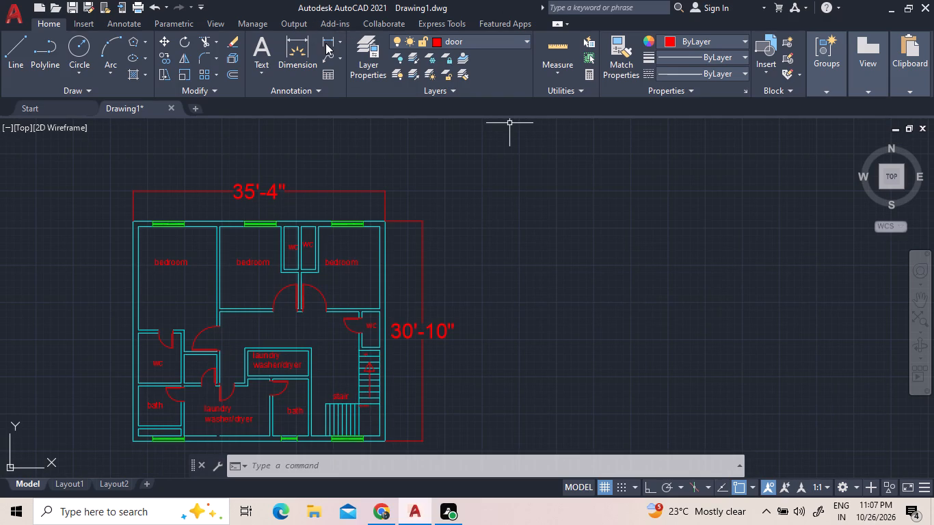
left_click(446, 42)
left_click(455, 72)
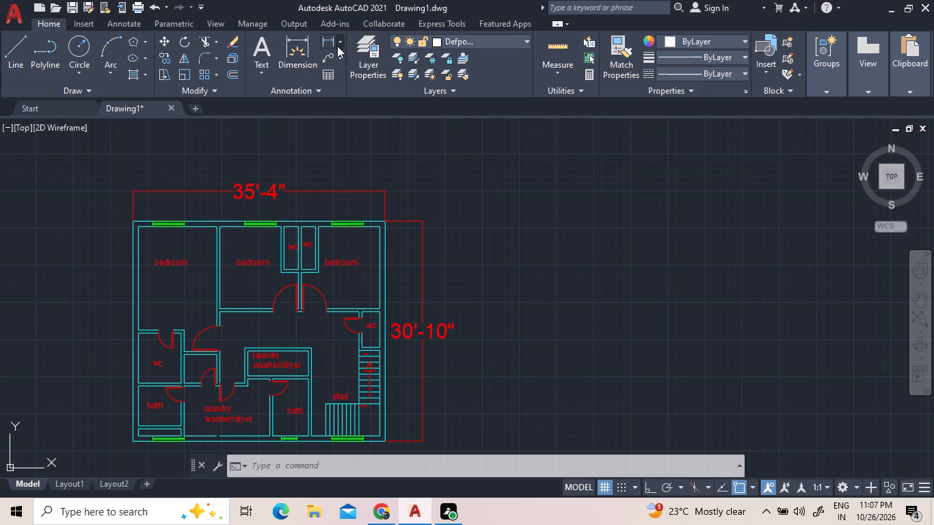
left_click(337, 44)
left_click(328, 64)
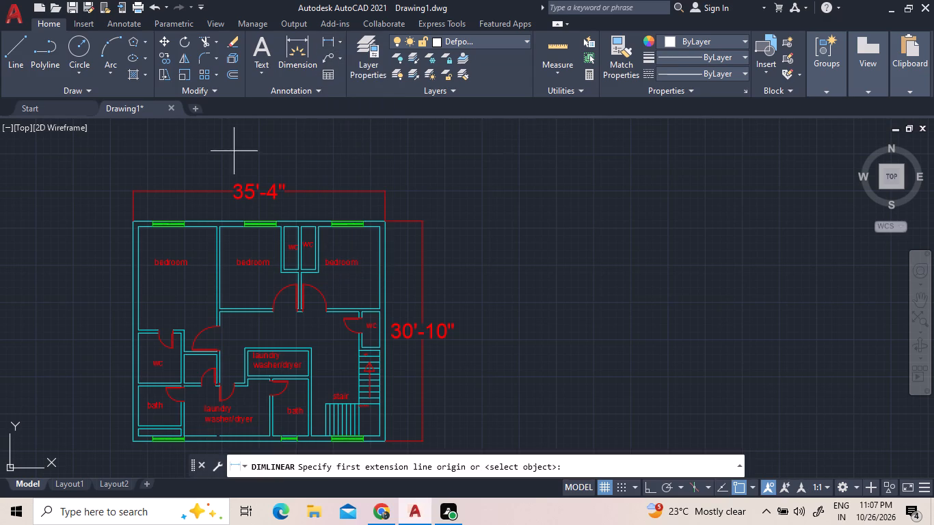
left_click_drag(140, 228, 140, 237)
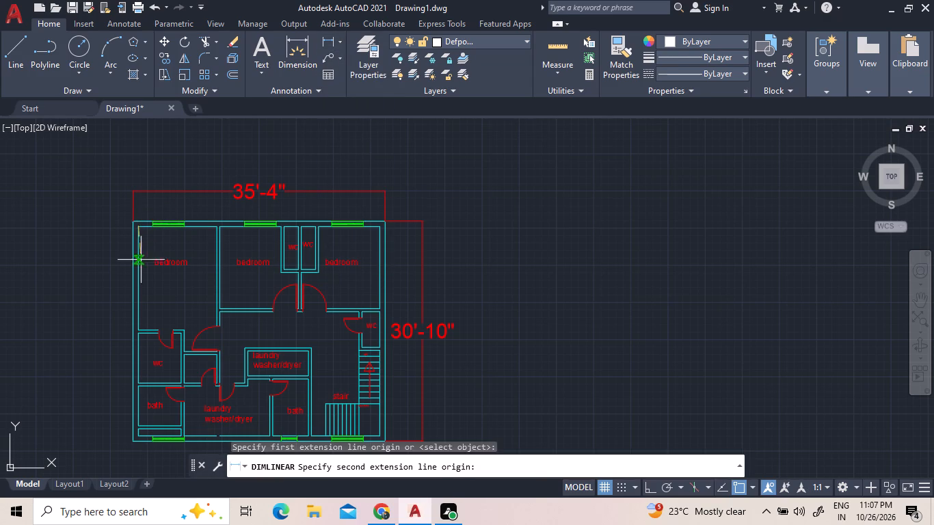
left_click(138, 329)
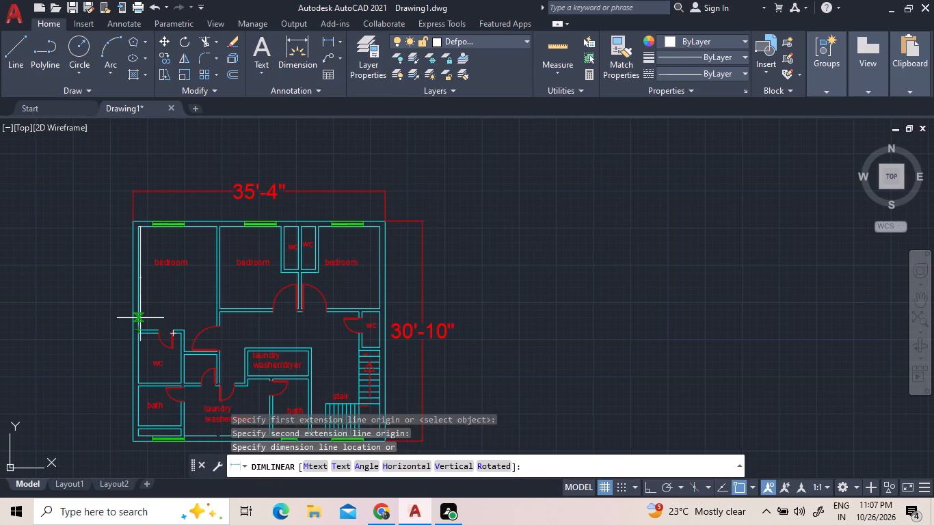
left_click(150, 318)
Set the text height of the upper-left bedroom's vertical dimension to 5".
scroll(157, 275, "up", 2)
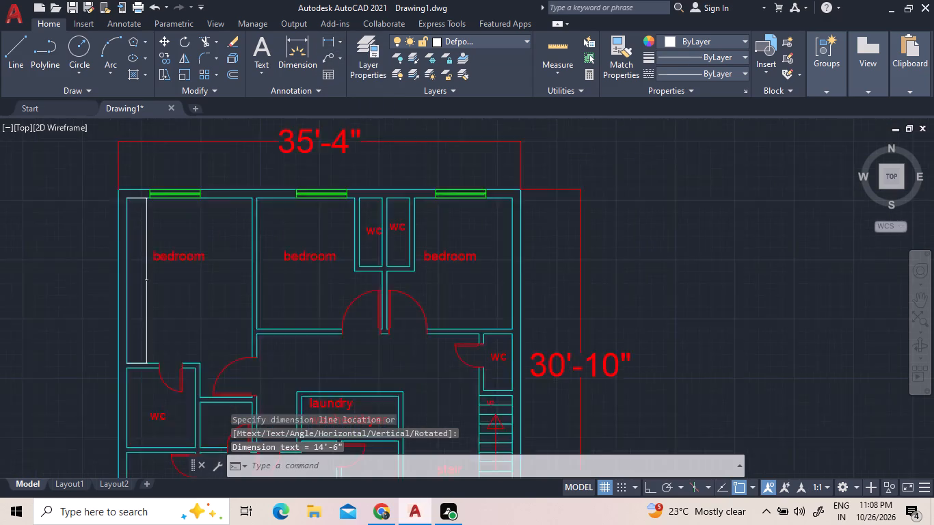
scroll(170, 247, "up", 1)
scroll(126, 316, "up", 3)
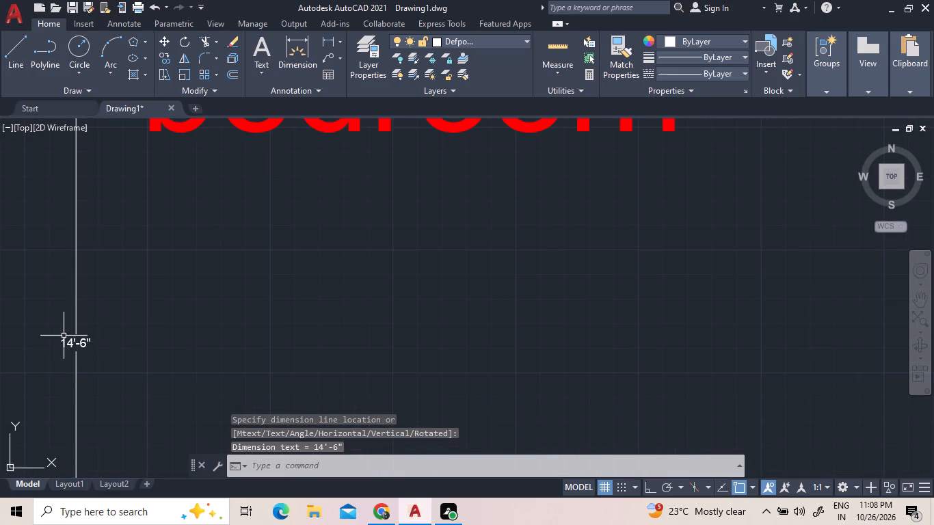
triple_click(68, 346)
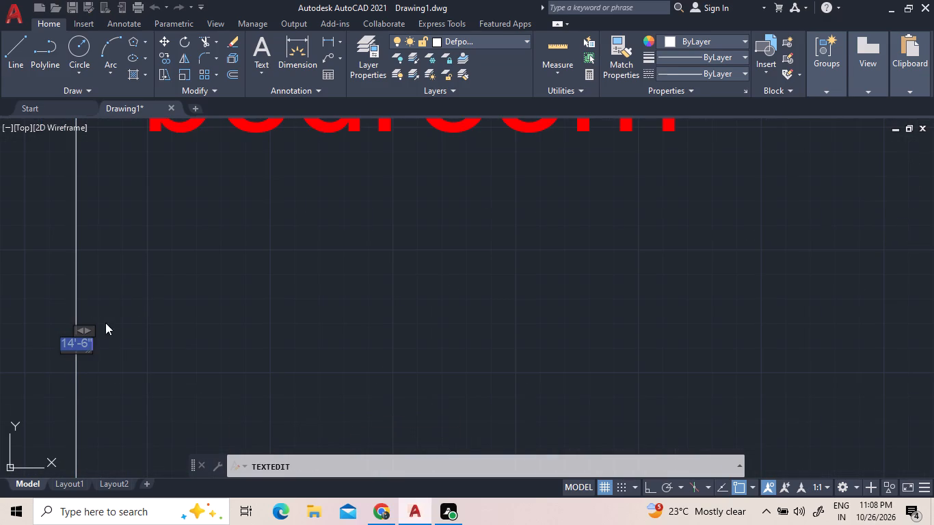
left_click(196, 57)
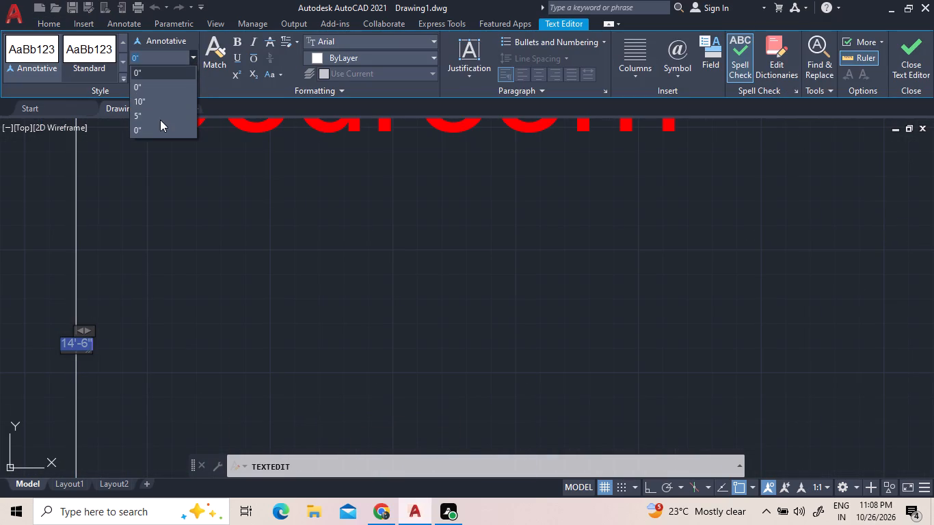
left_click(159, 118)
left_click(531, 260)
Set the text height of the upper-left bedroom's vertical dimension to 2".
scroll(533, 250, "down", 4)
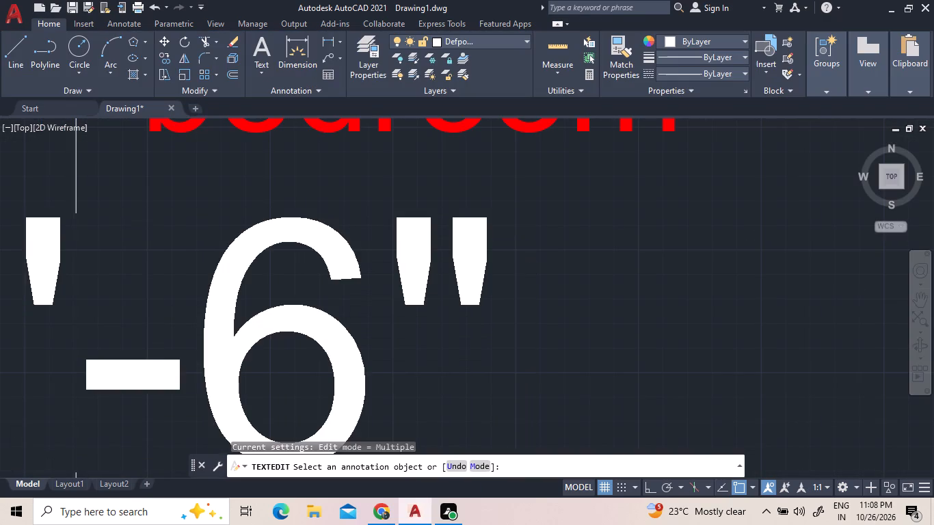
scroll(533, 250, "down", 4)
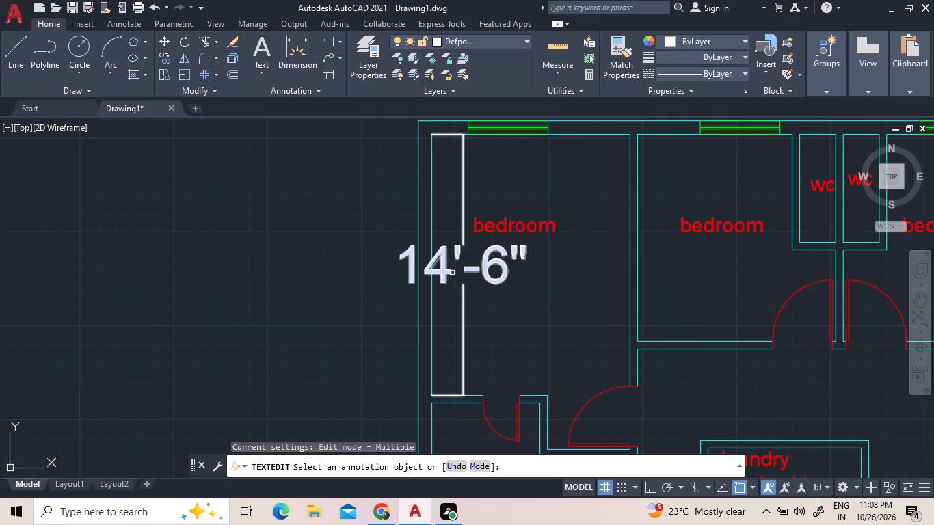
triple_click(451, 272)
left_click(451, 272)
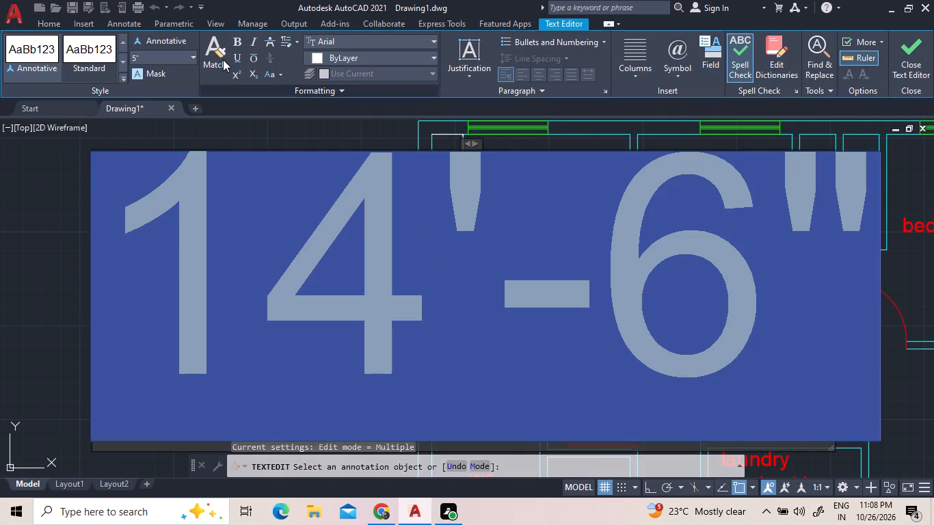
left_click(180, 52)
key("2")
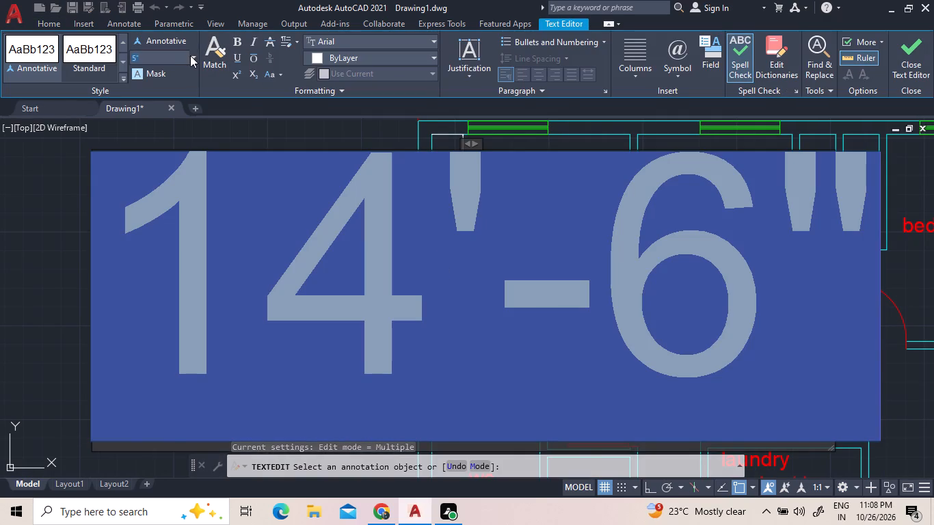
key("shift+quotedbl")
key("Return")
left_click(332, 152)
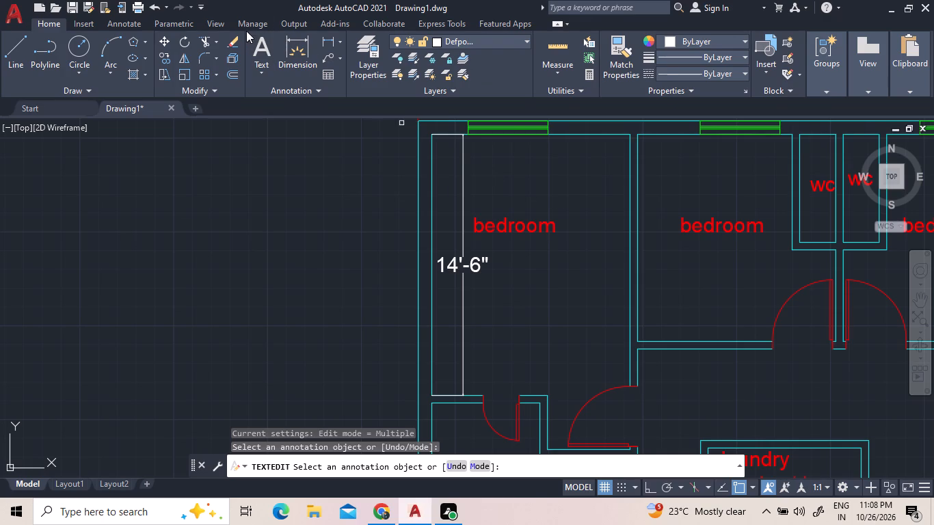
Add a horizontal linear dimension across the upper-left bedroom's width, placed just below its top wall.
left_click(330, 37)
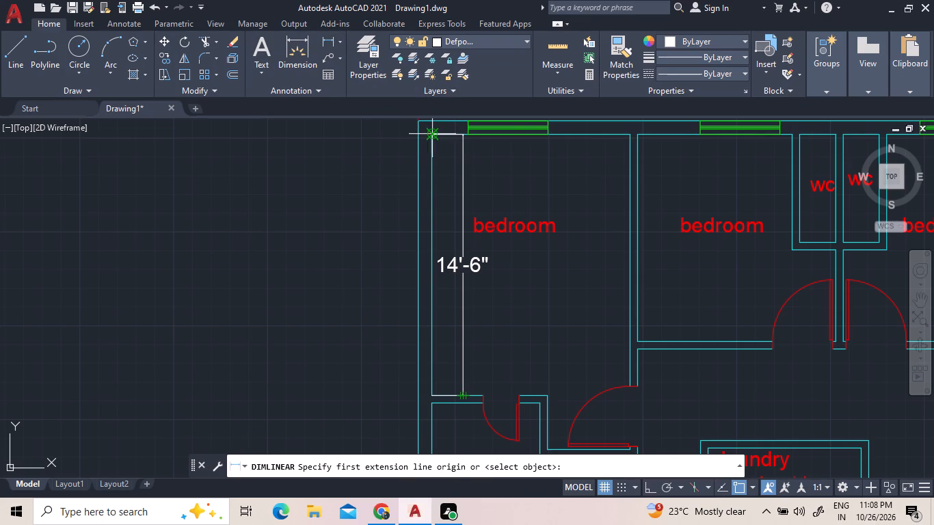
left_click(435, 135)
left_click(628, 138)
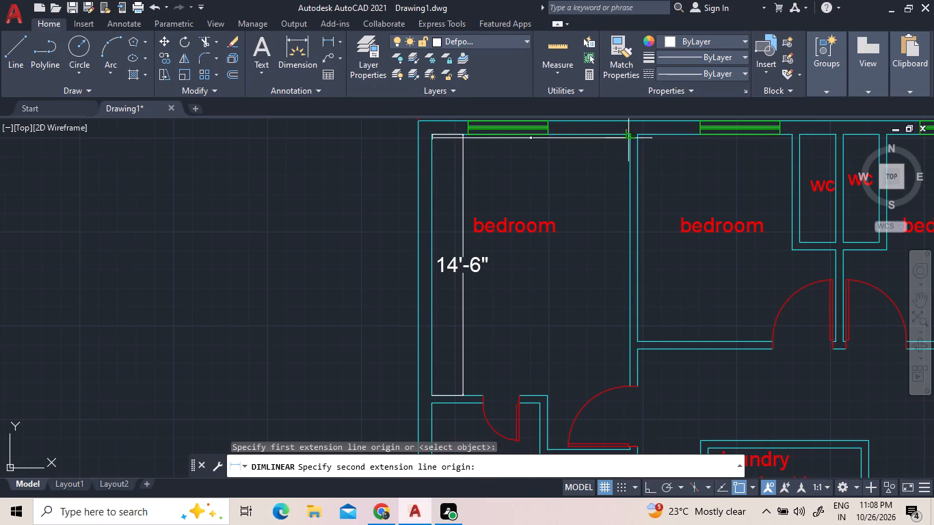
left_click(617, 169)
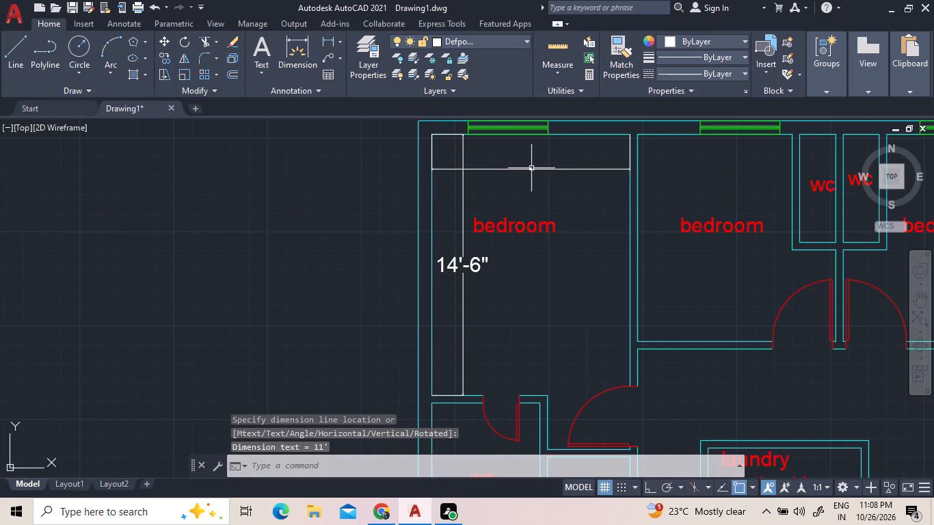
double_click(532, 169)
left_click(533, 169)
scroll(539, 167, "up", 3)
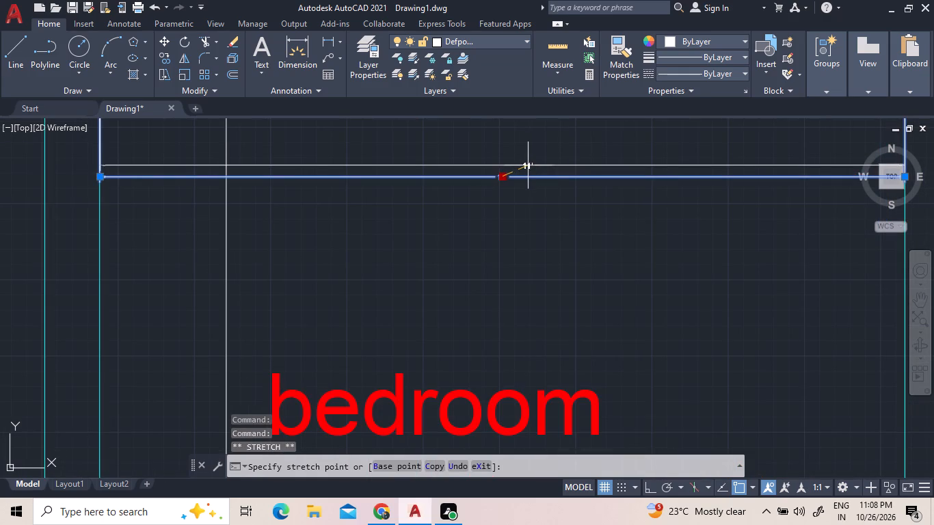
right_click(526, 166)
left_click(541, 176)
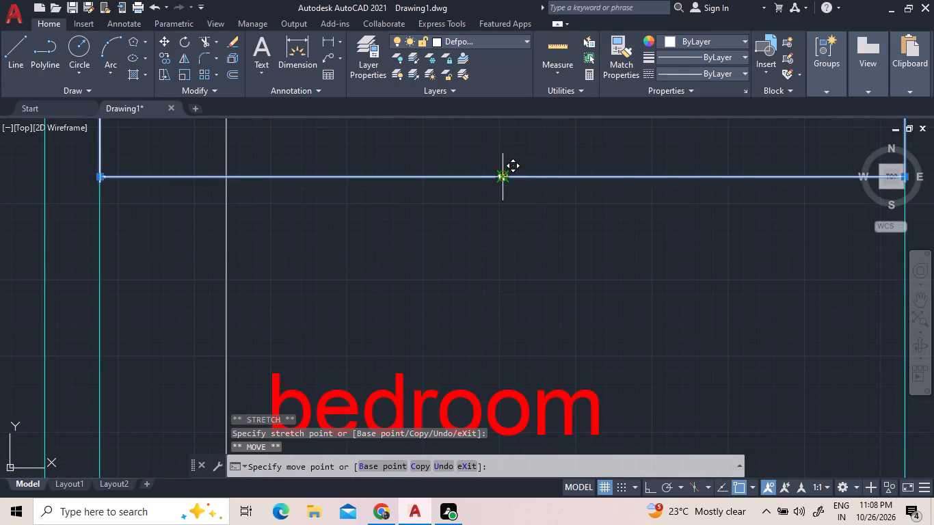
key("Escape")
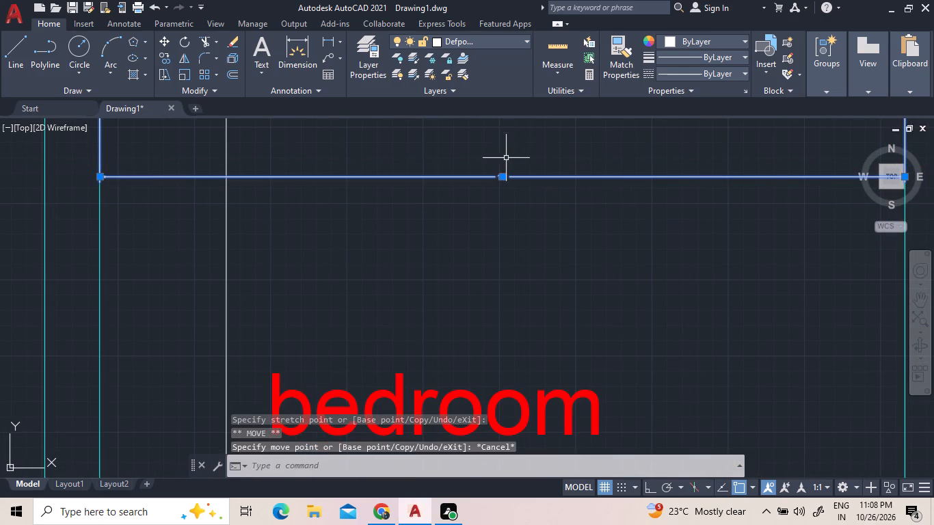
Set the text height of the upper-left bedroom's horizontal width dimension to 2".
scroll(506, 171, "up", 5)
triple_click(479, 190)
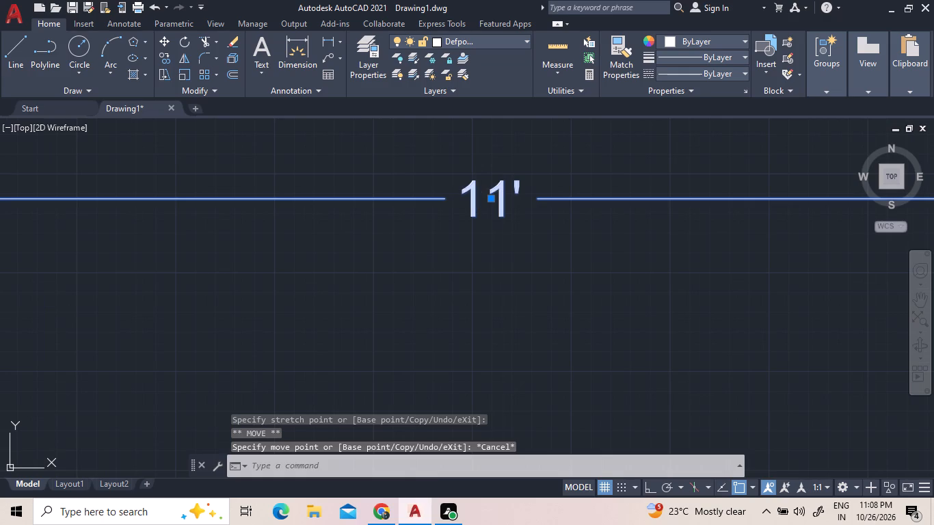
double_click(477, 185)
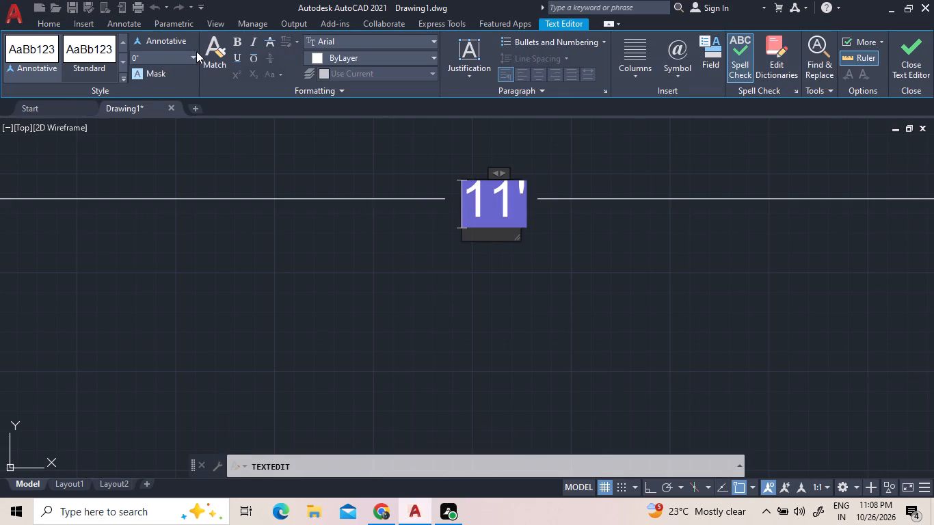
left_click(196, 51)
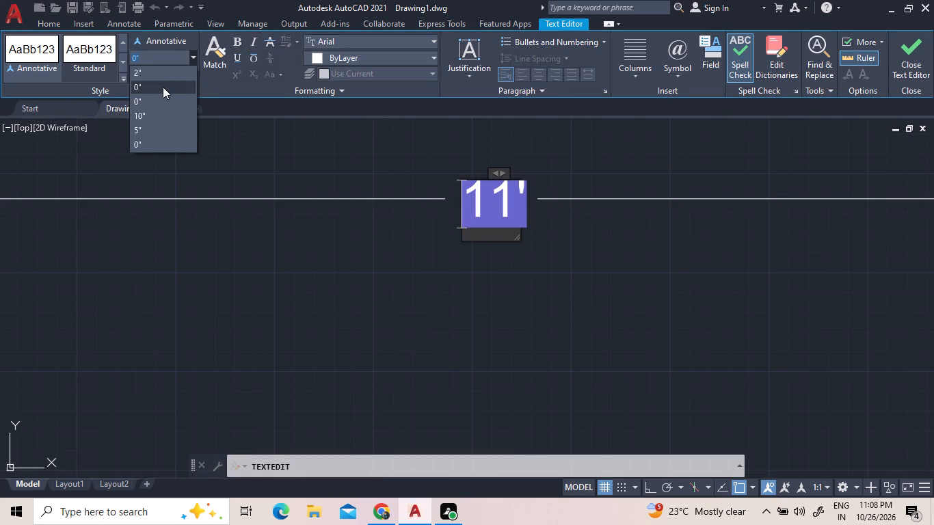
left_click(163, 77)
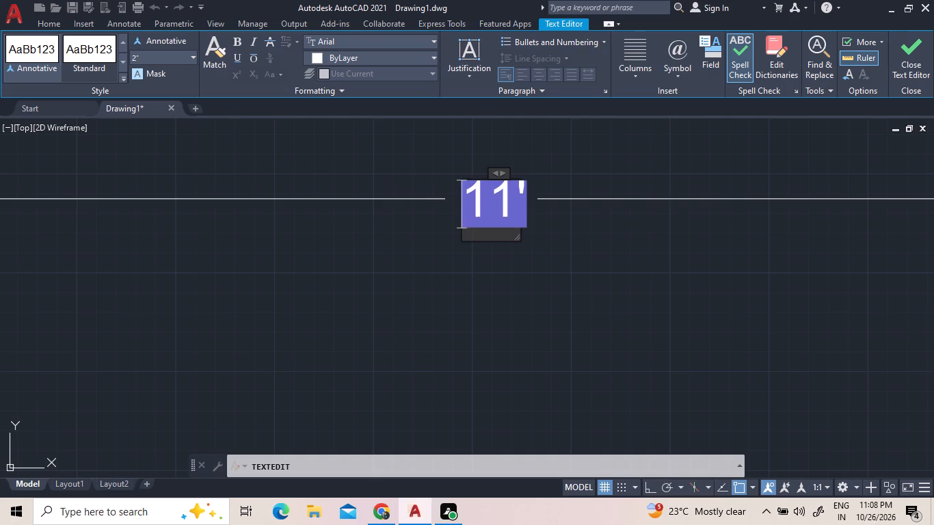
left_click(481, 199)
left_click(189, 56)
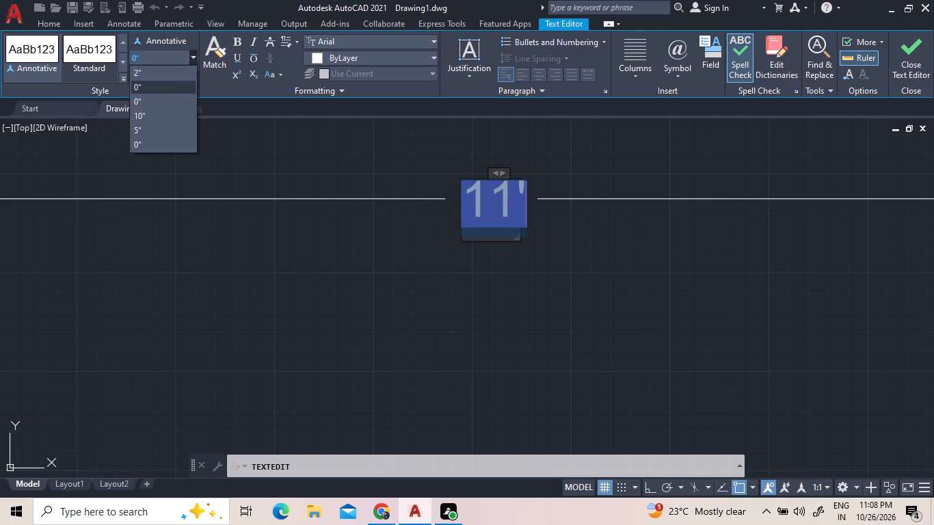
left_click(168, 72)
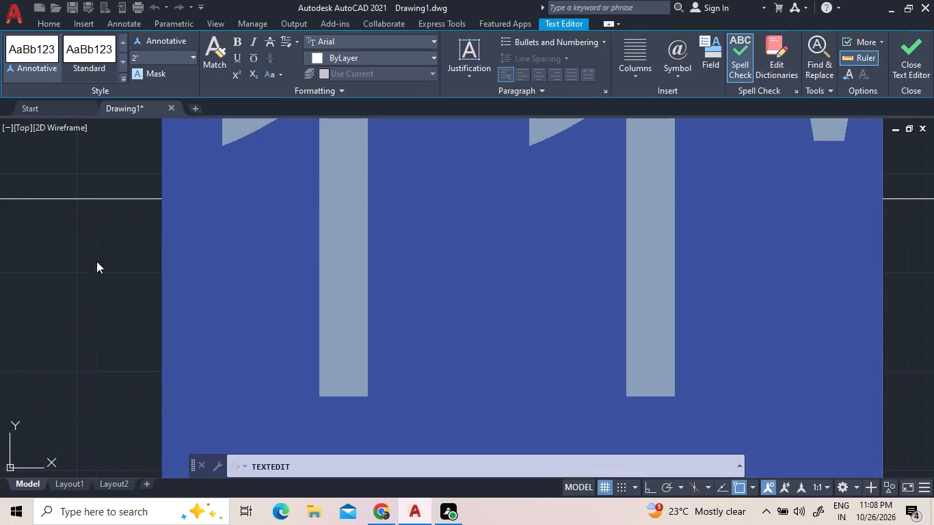
left_click(96, 261)
scroll(126, 213, "down", 7)
scroll(286, 225, "down", 1)
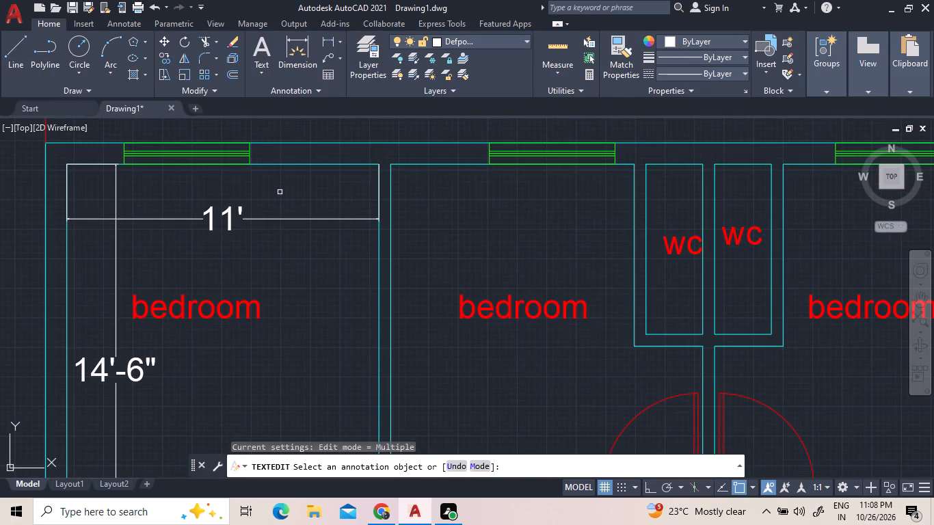
scroll(280, 193, "down", 2)
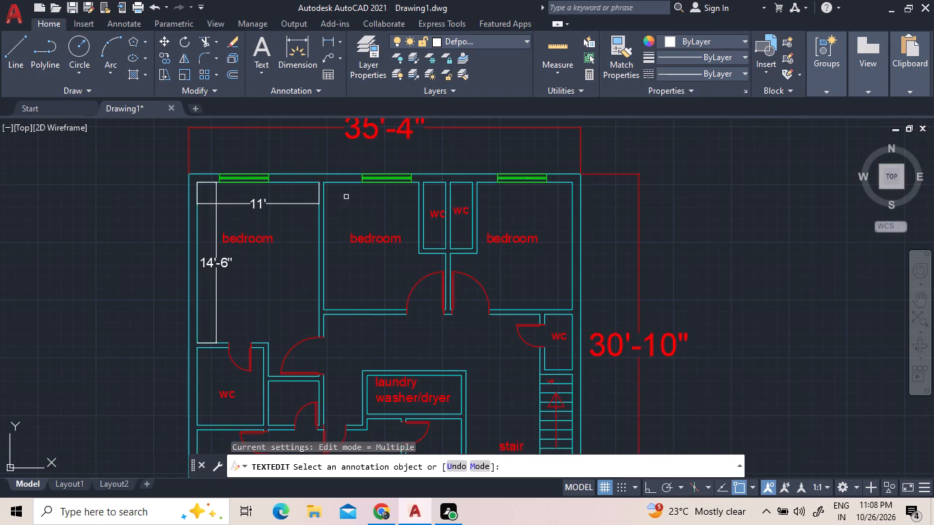
key("Escape")
key("Escape")
Modify the Standard dimension style to use an overall scale of 8.
key("d")
key("i")
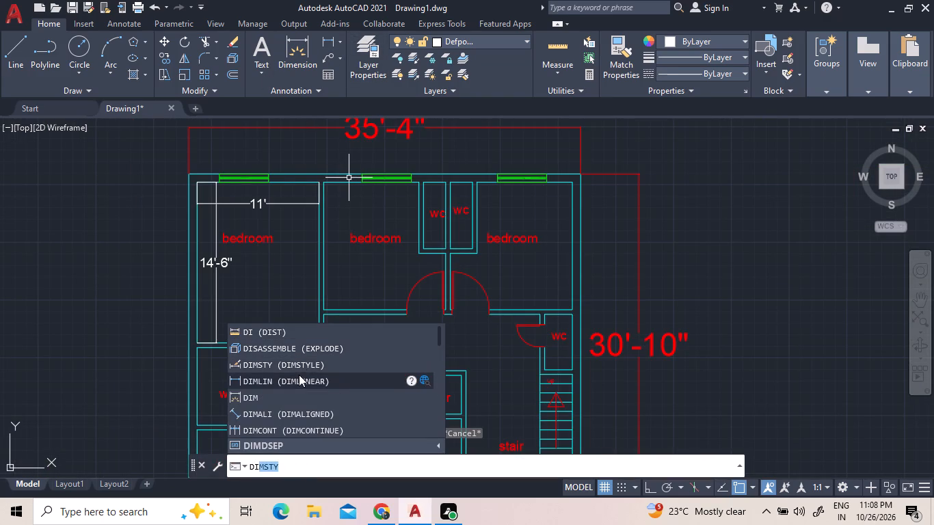
left_click(305, 366)
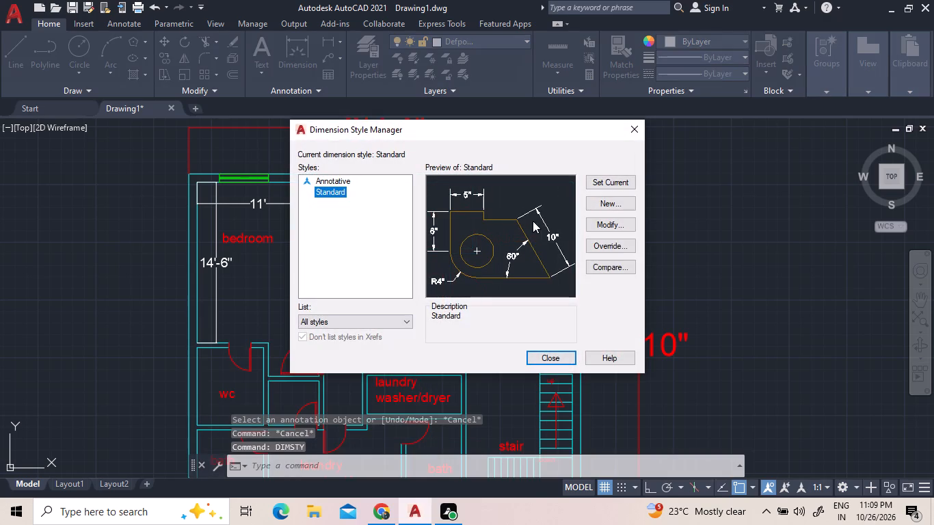
left_click(589, 220)
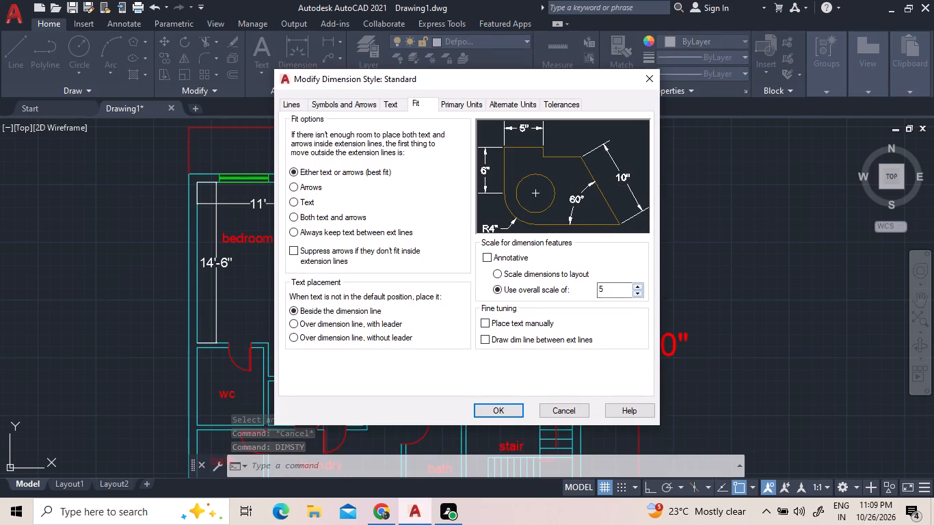
left_click(609, 289)
key("BackSpace")
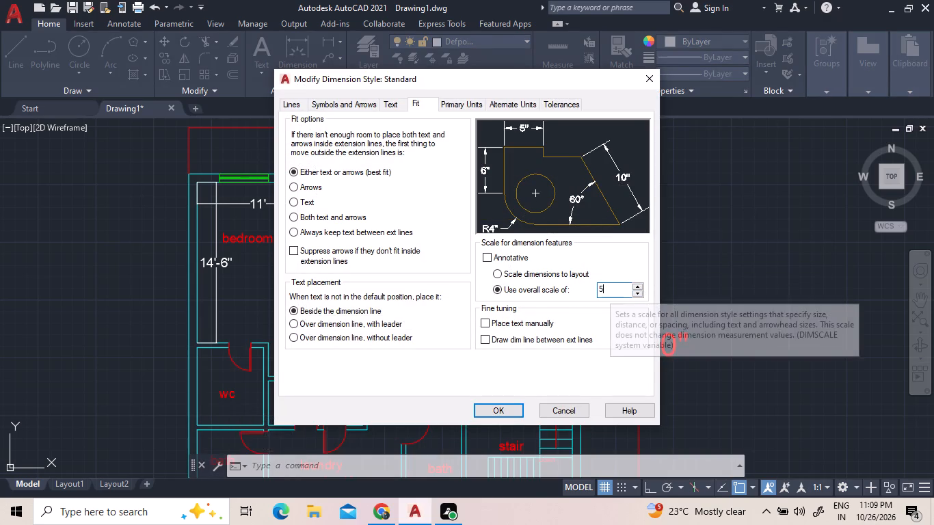
key("8")
key("Return")
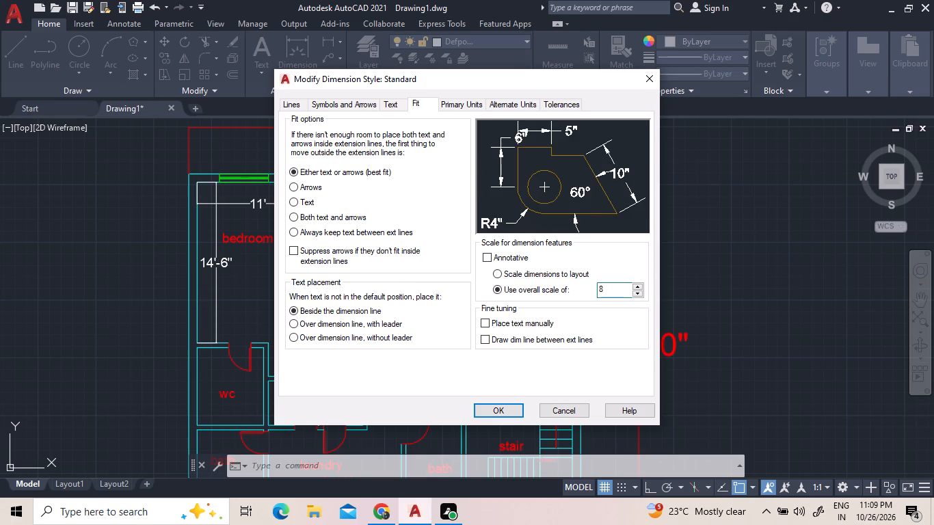
left_click(498, 405)
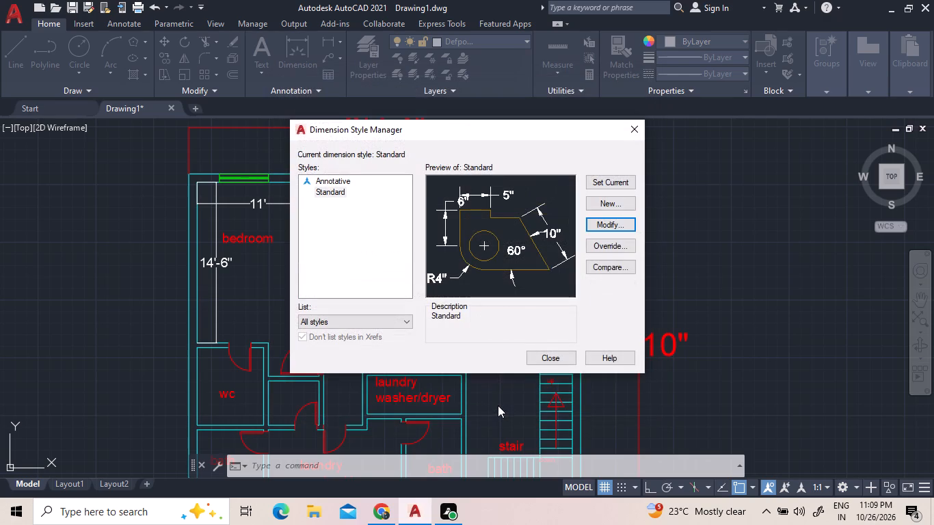
left_click(559, 360)
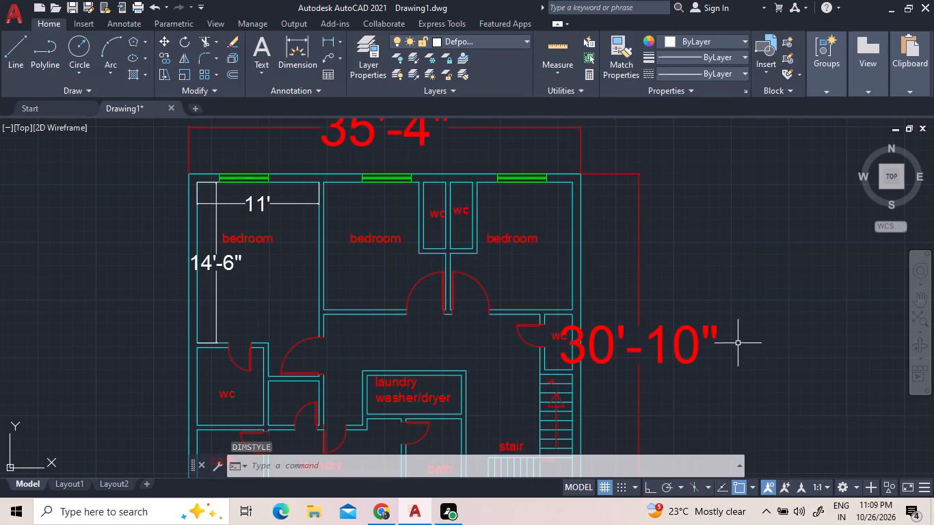
Delete the two red overall exterior dimensions above and beside the floor plan.
left_click_drag(728, 355, 712, 351)
left_click(632, 323)
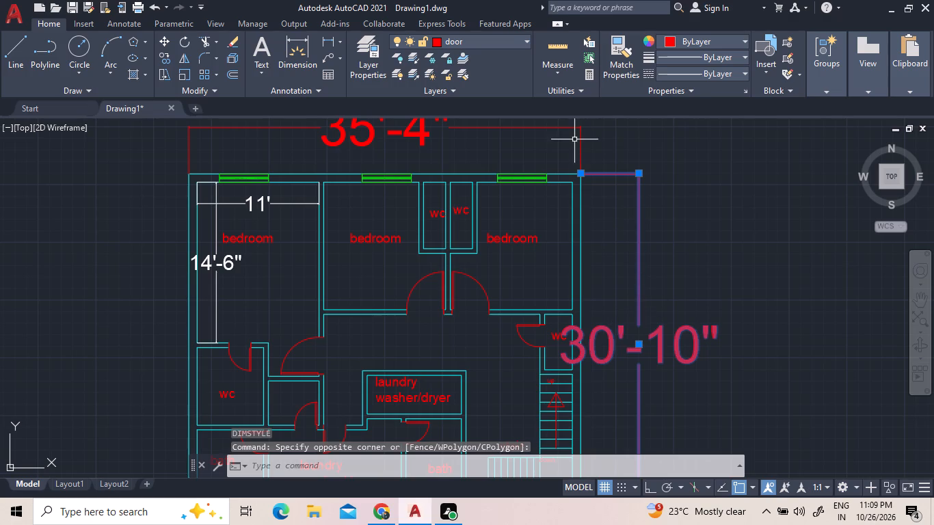
left_click(584, 126)
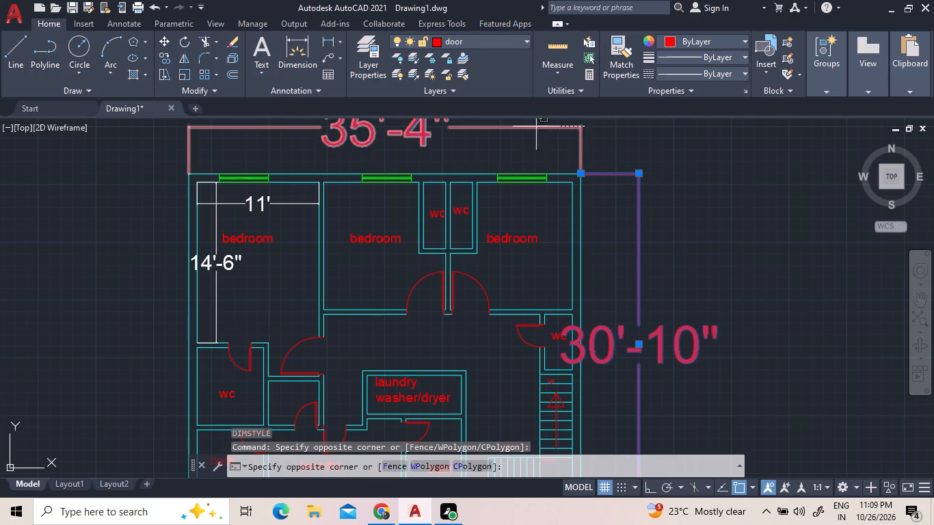
left_click(502, 123)
key("Delete")
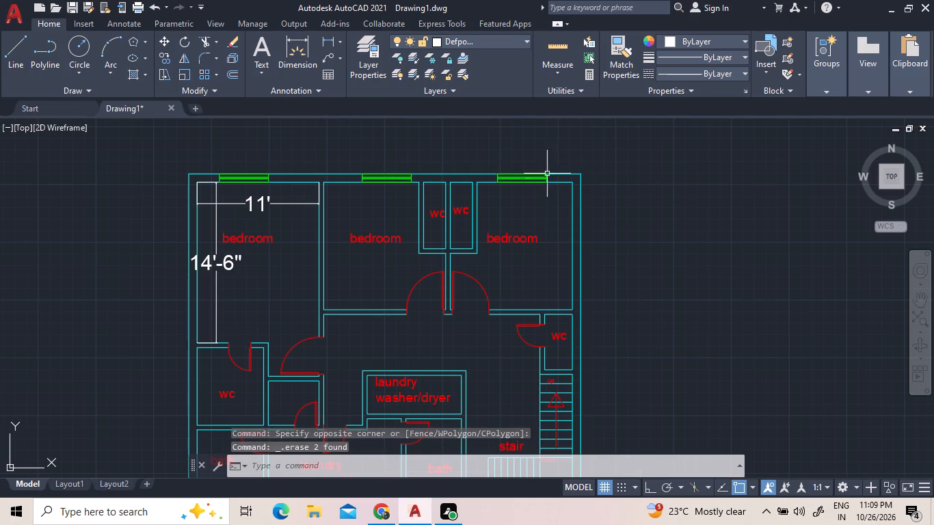
Add a horizontal dimension across the middle bedroom's width, placed just below its top wall.
double_click(328, 38)
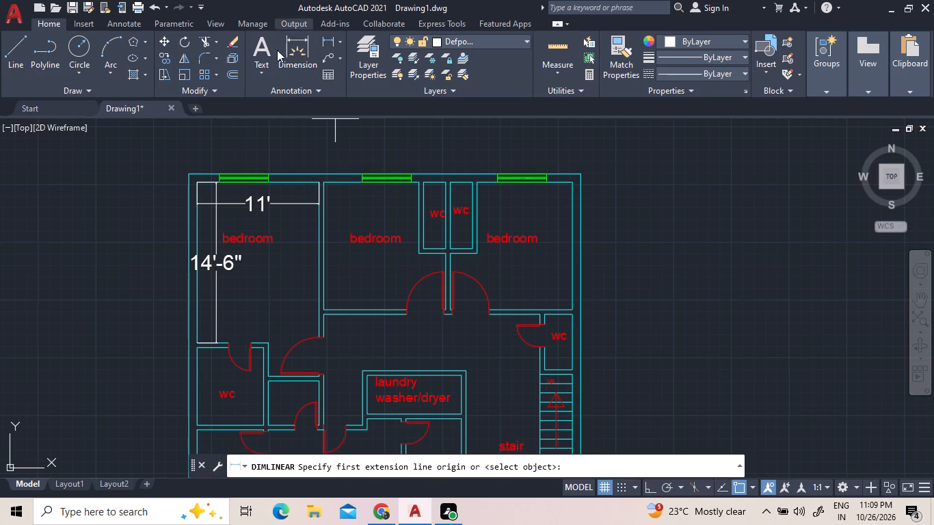
double_click(295, 42)
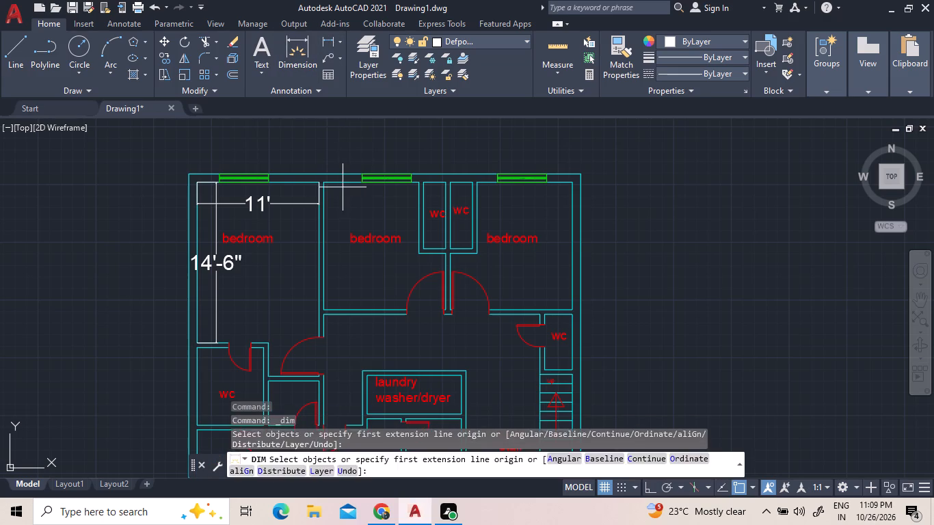
left_click(344, 184)
left_click(347, 203)
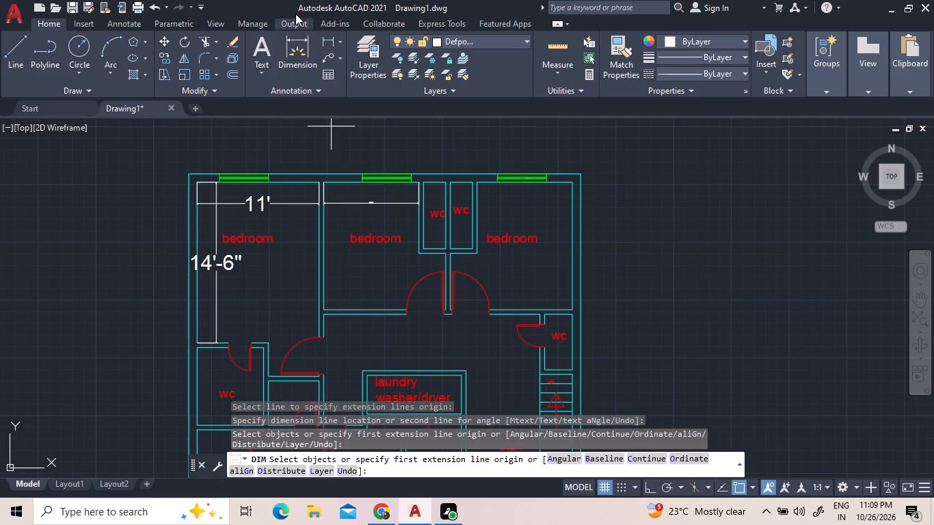
Add a vertical dimension for the middle bedroom's left wall, placed just inside the room.
double_click(299, 46)
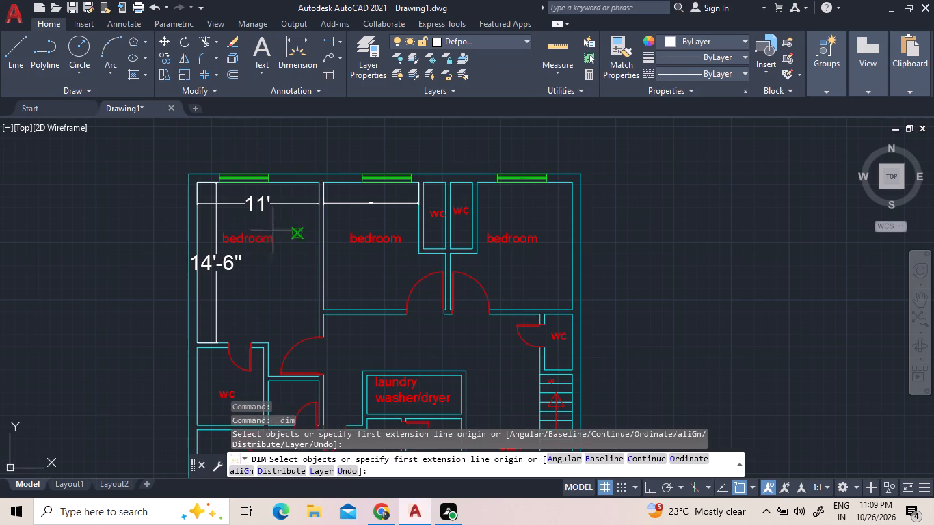
scroll(326, 246, "up", 2)
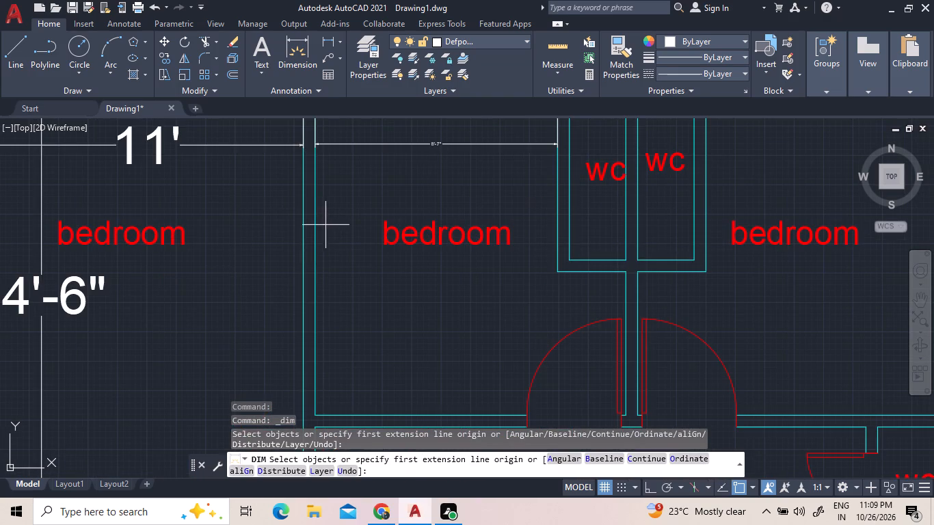
left_click(316, 275)
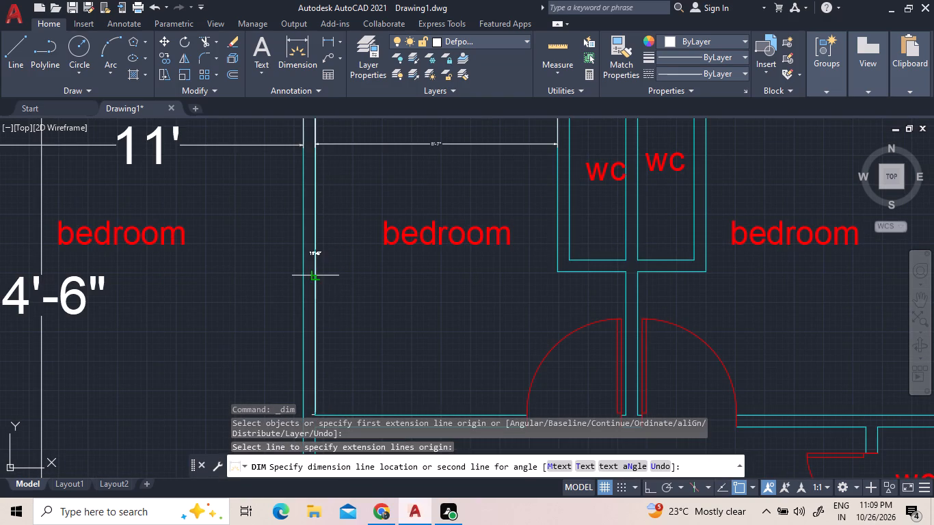
left_click(336, 275)
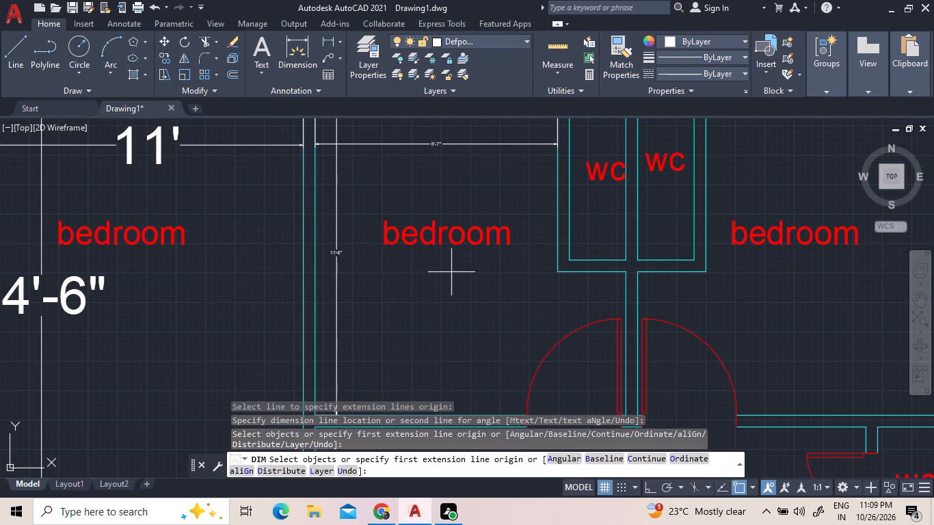
Set the text height of the middle bedroom's horizontal width dimension to 2".
scroll(453, 272, "down", 2)
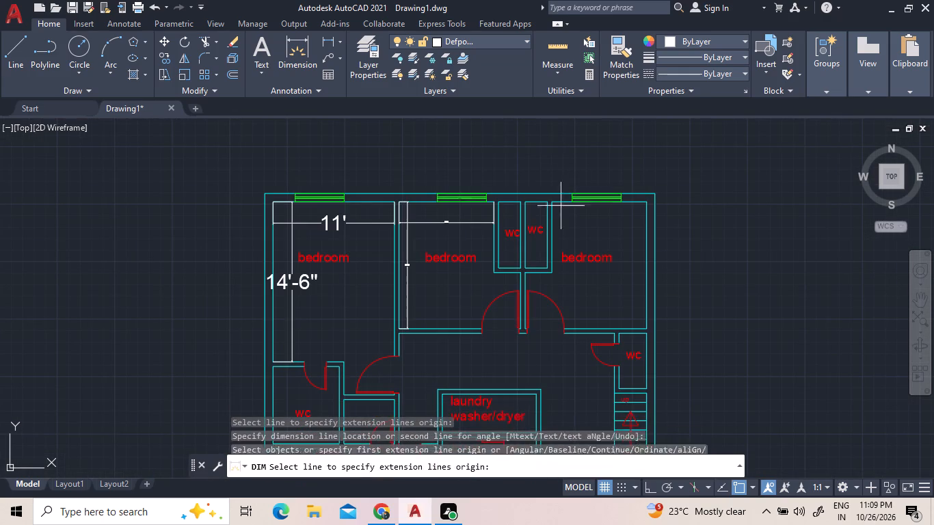
scroll(457, 189, "up", 3)
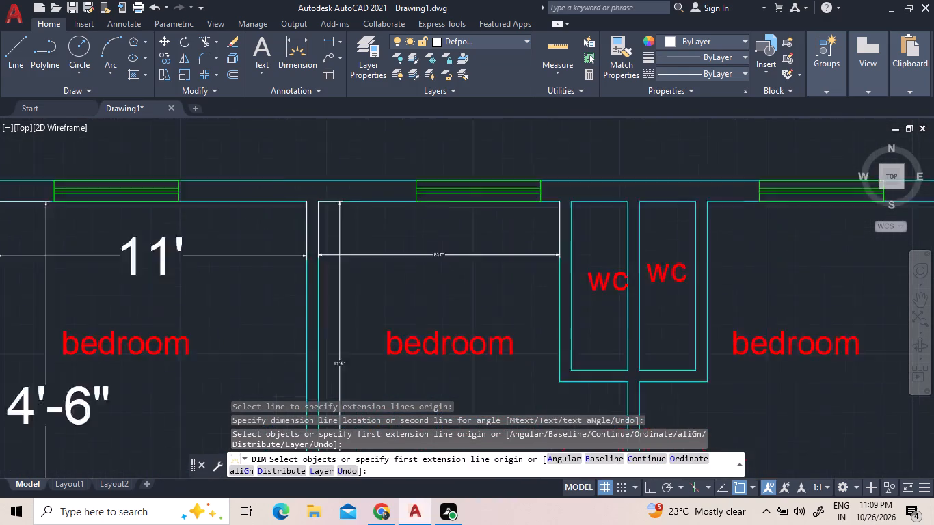
scroll(437, 224, "up", 1)
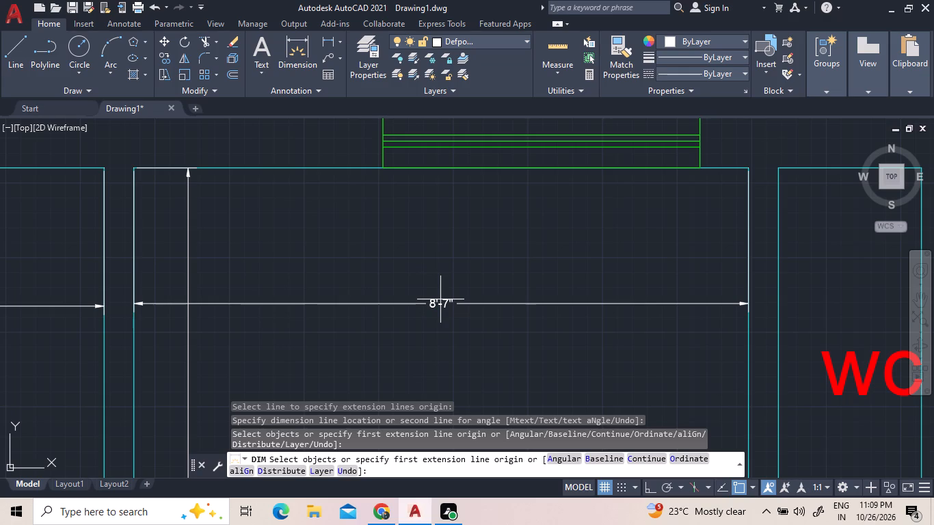
triple_click(440, 299)
double_click(433, 302)
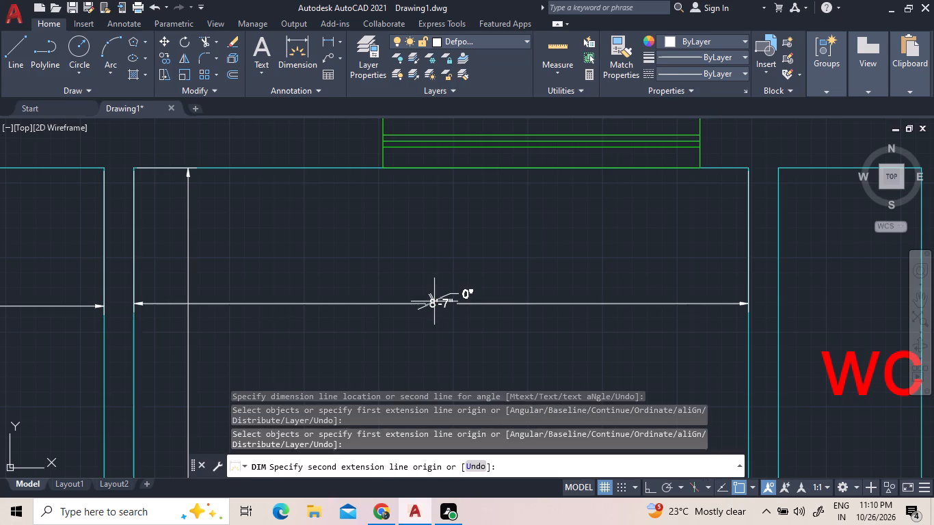
right_click(446, 244)
left_click(477, 256)
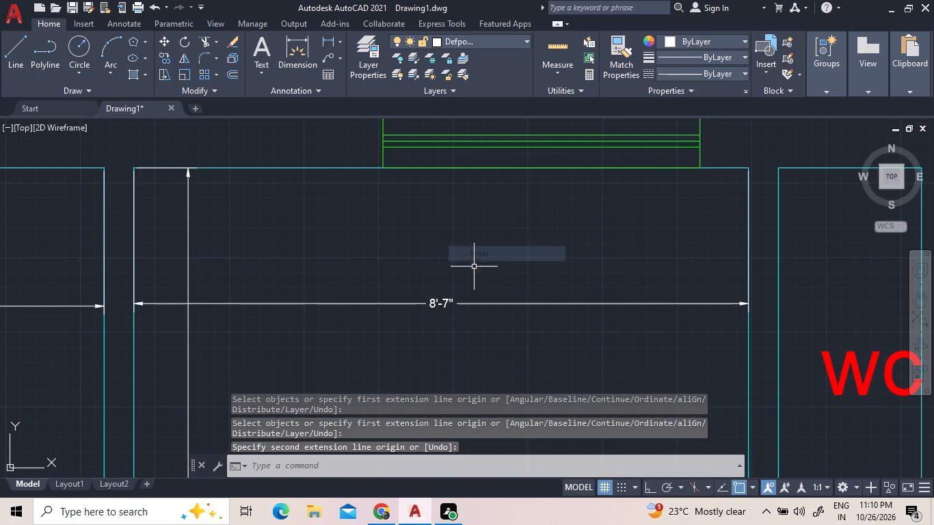
left_click(436, 304)
triple_click(433, 302)
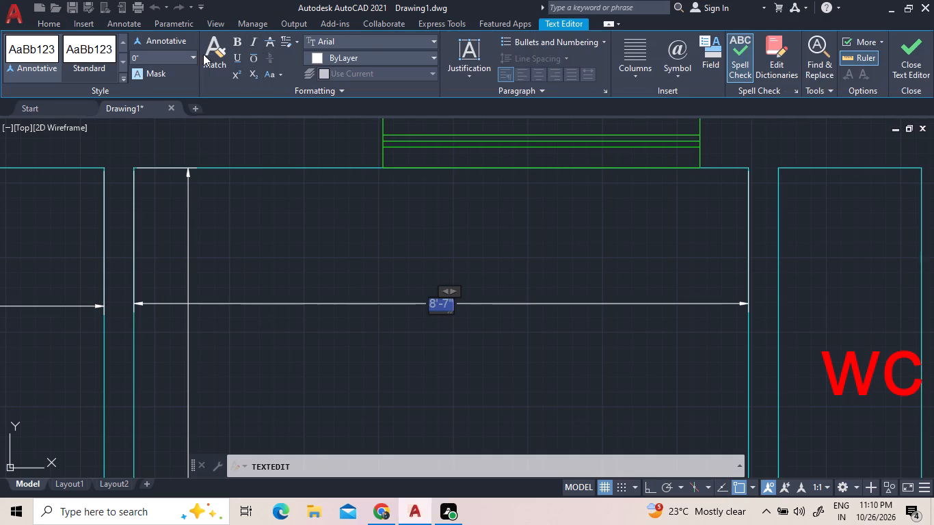
left_click(197, 55)
left_click(179, 71)
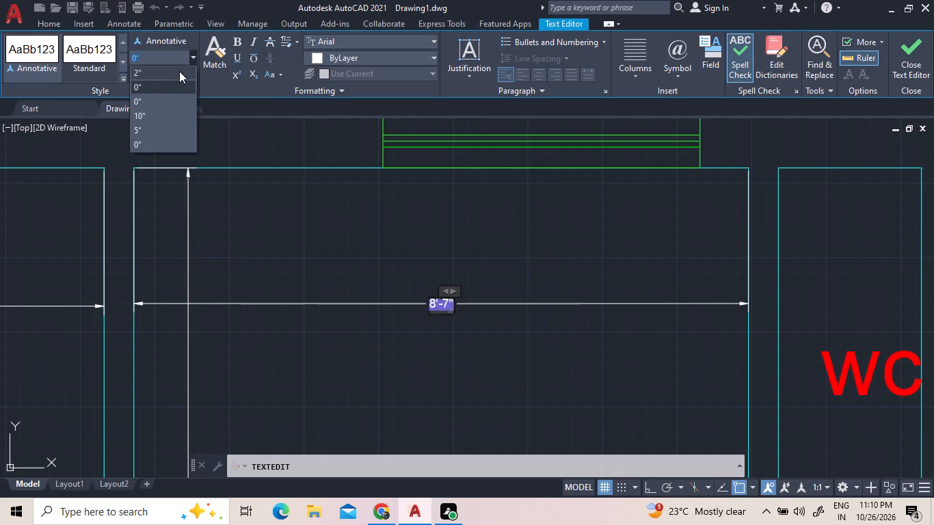
left_click(315, 232)
scroll(331, 237, "down", 3)
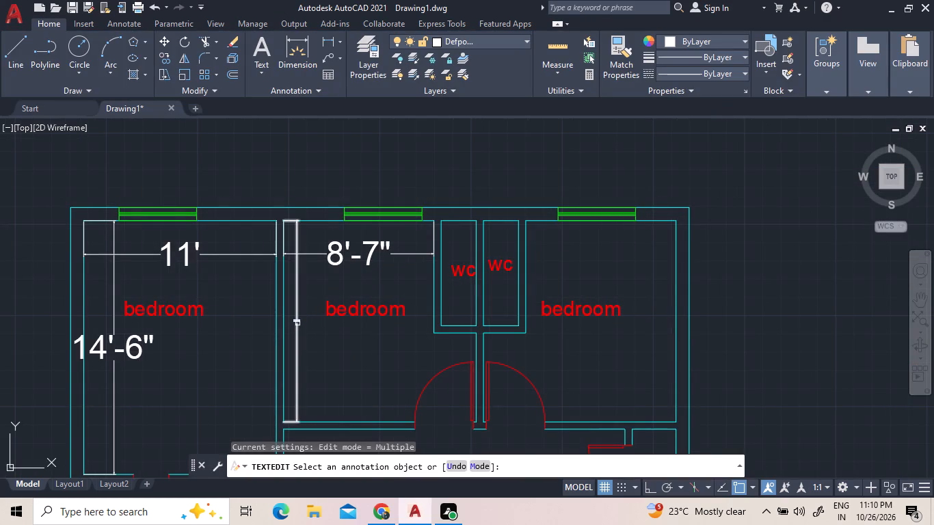
Set the text height of the middle bedroom's vertical dimension to 2" and finish text editing.
double_click(299, 323)
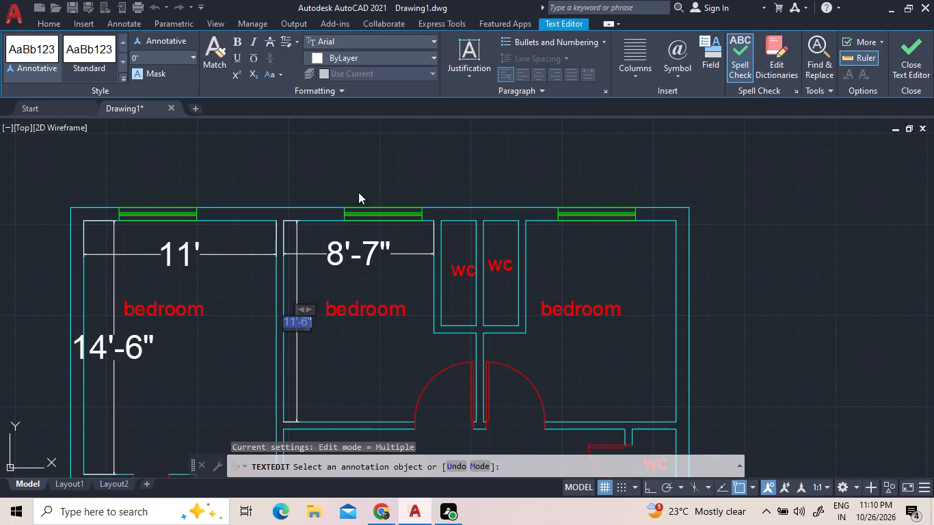
left_click(194, 49)
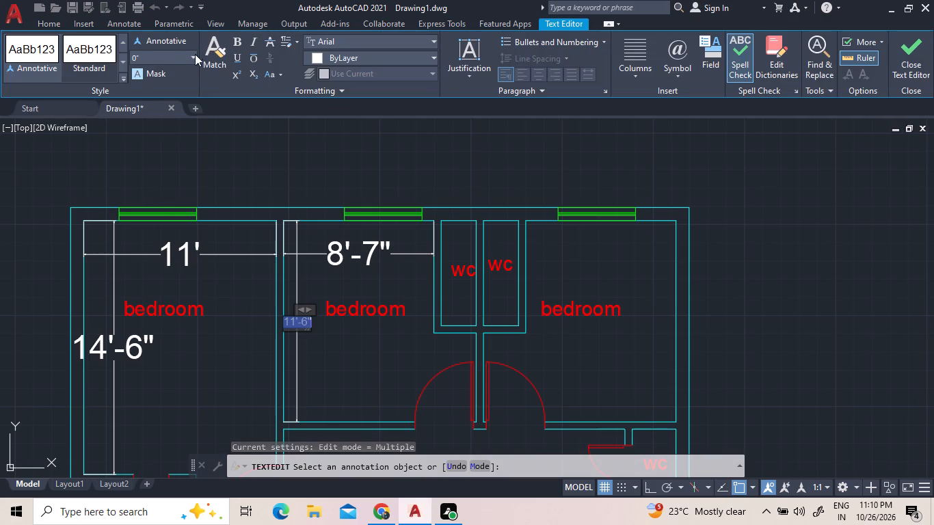
left_click(193, 64)
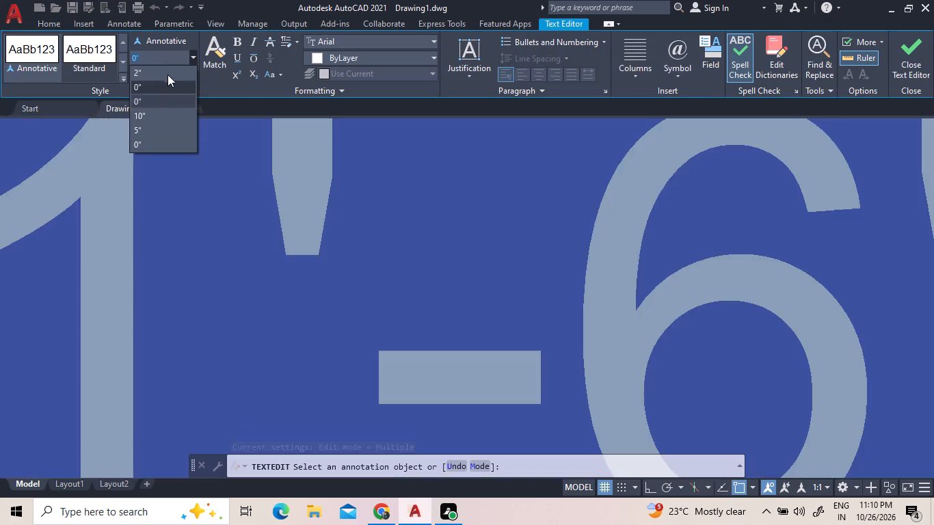
left_click(168, 72)
left_click(414, 202)
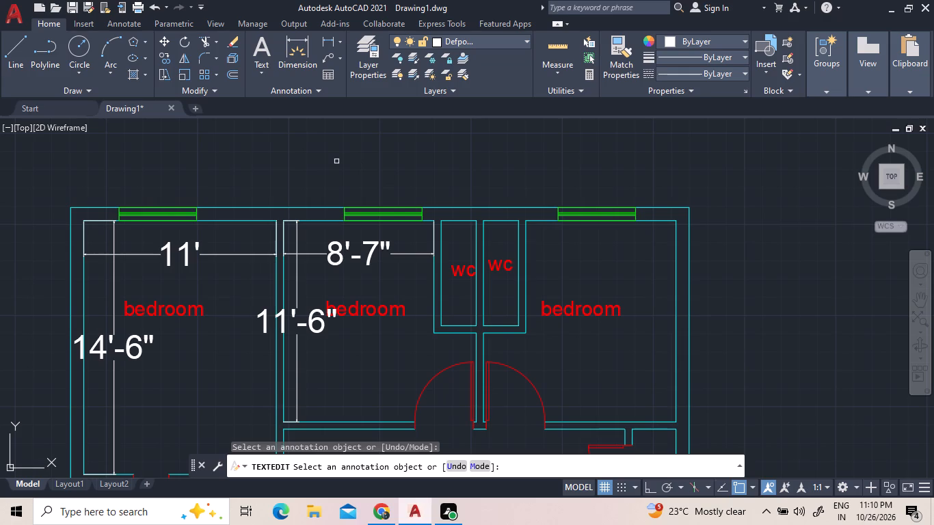
right_click(415, 168)
left_click(433, 174)
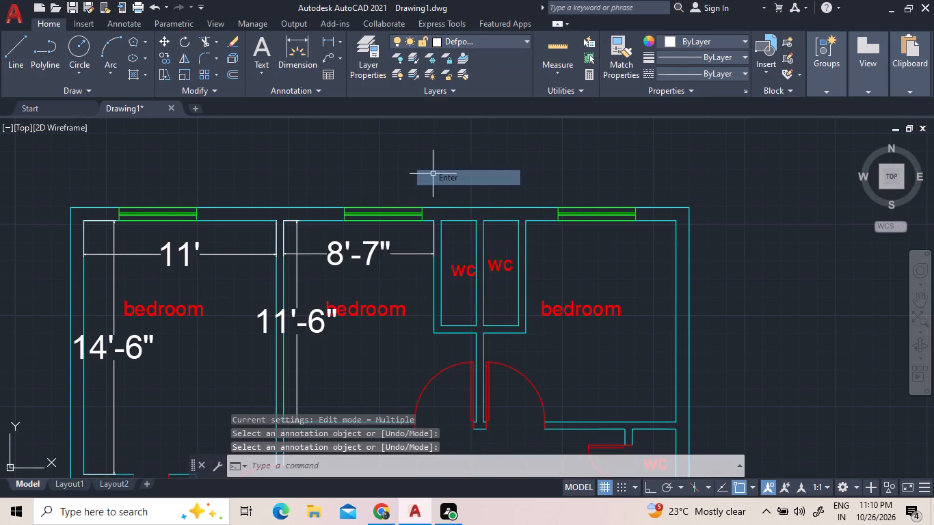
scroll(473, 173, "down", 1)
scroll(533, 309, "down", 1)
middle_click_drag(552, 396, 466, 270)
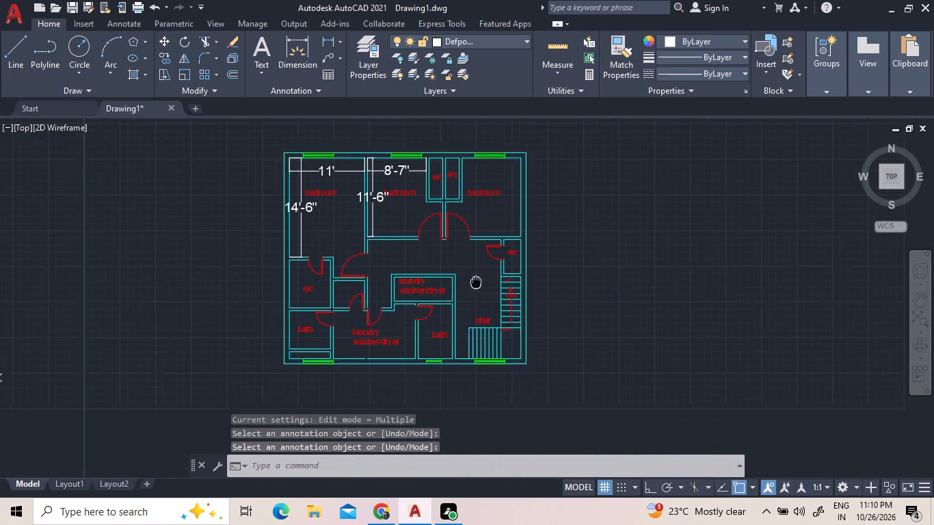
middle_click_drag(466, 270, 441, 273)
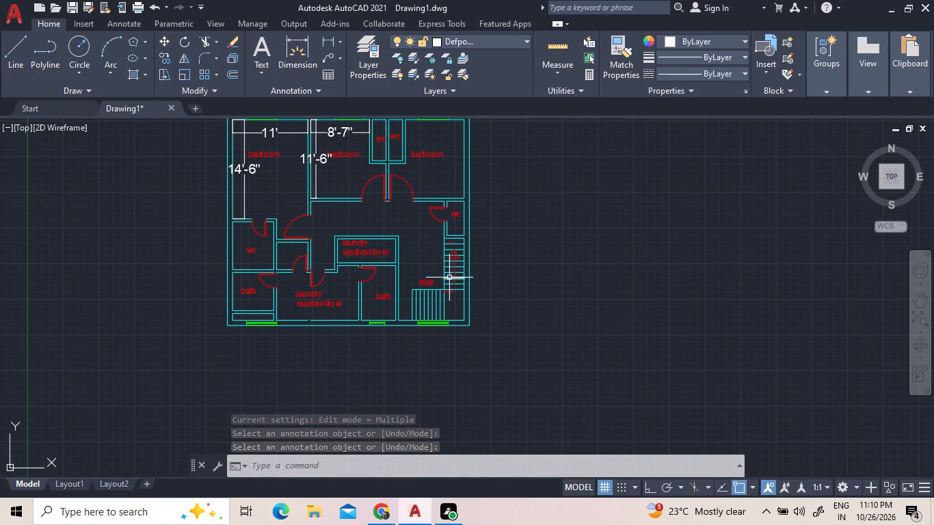
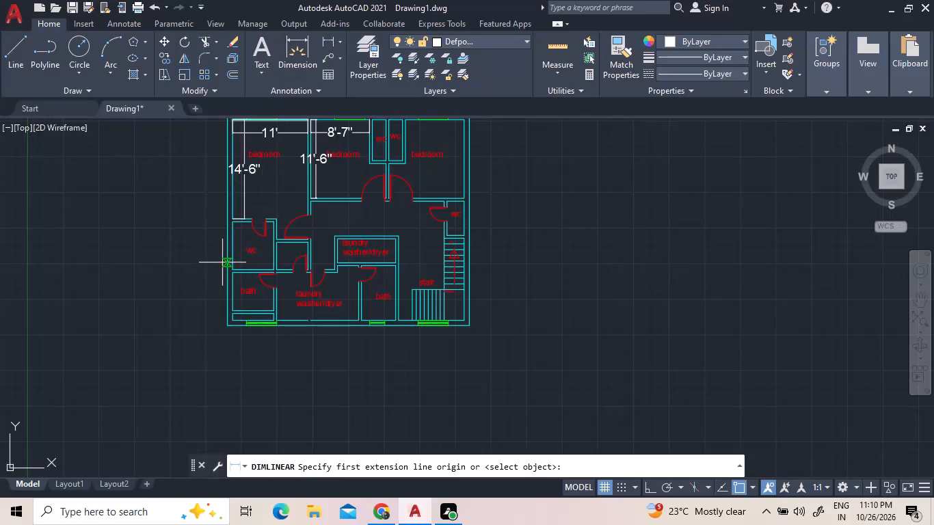
Add vertical and horizontal linear dimensions inside the wc below the left bedroom, spanning its height and its width.
left_click_drag(238, 224, 239, 251)
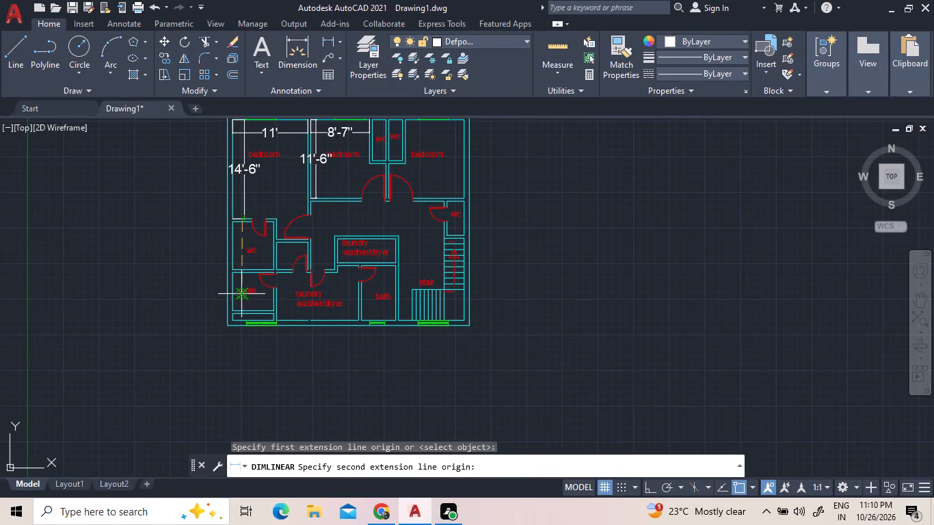
left_click(244, 265)
left_click(245, 264)
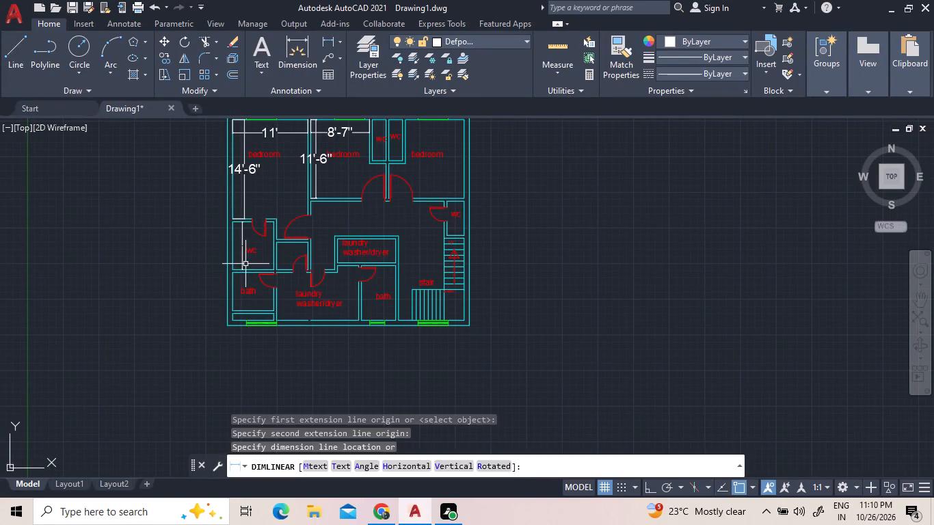
left_click(323, 40)
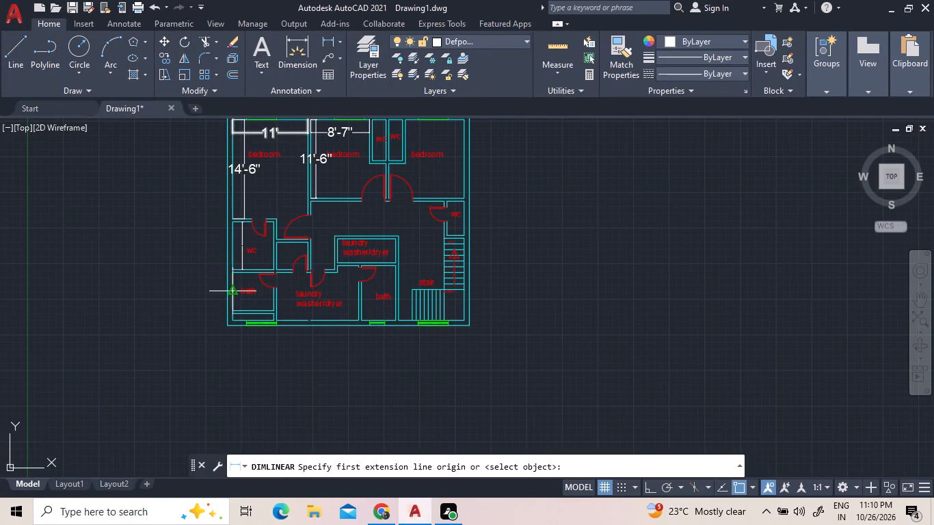
left_click_drag(231, 259, 258, 260)
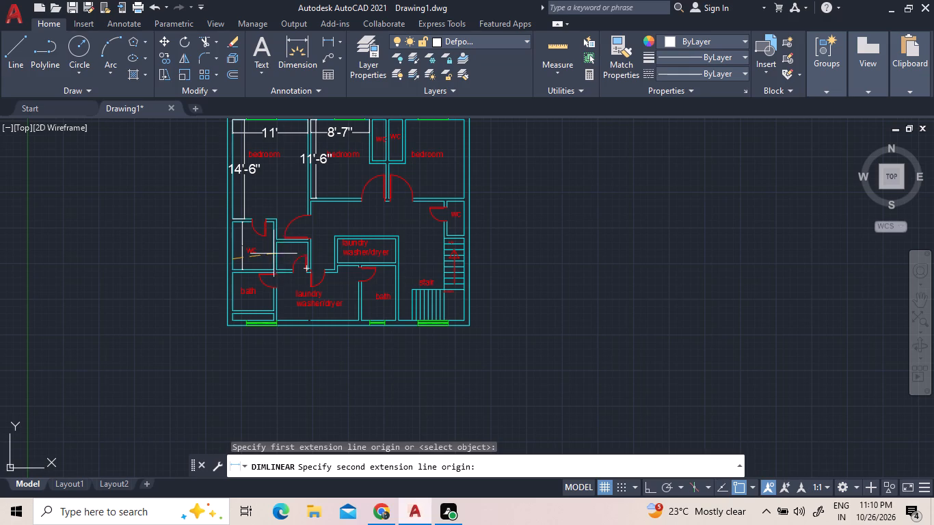
left_click(273, 256)
left_click(273, 254)
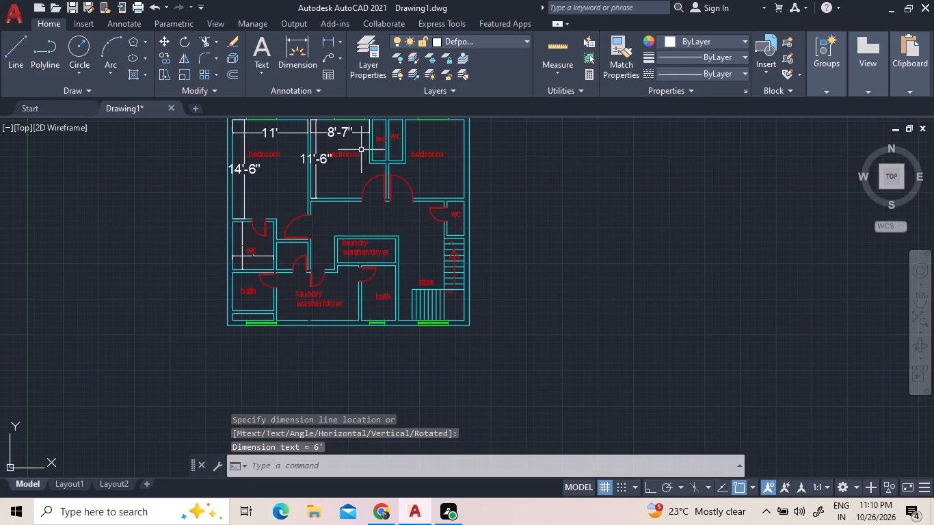
Add a vertical linear dimension along the lower-left bath's left wall, from the wc's bottom wall line to the wall below the bath.
left_click(332, 46)
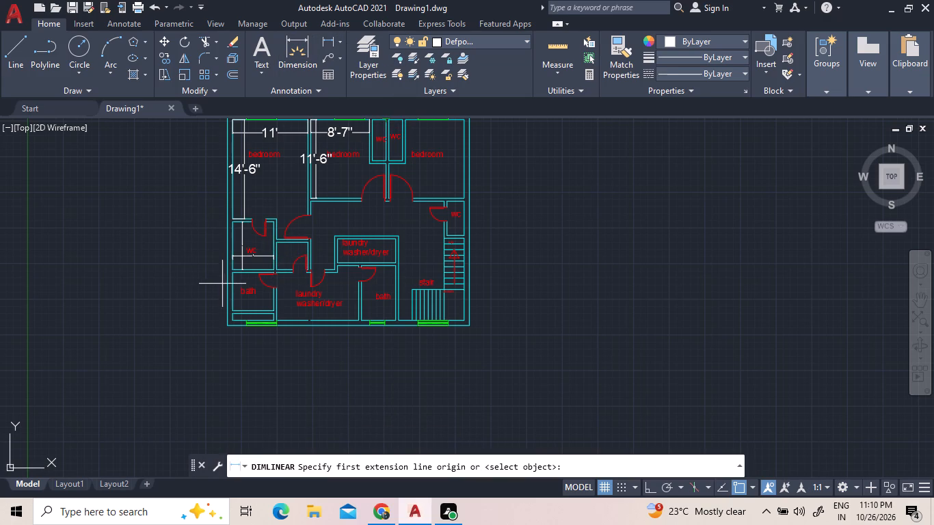
left_click(238, 272)
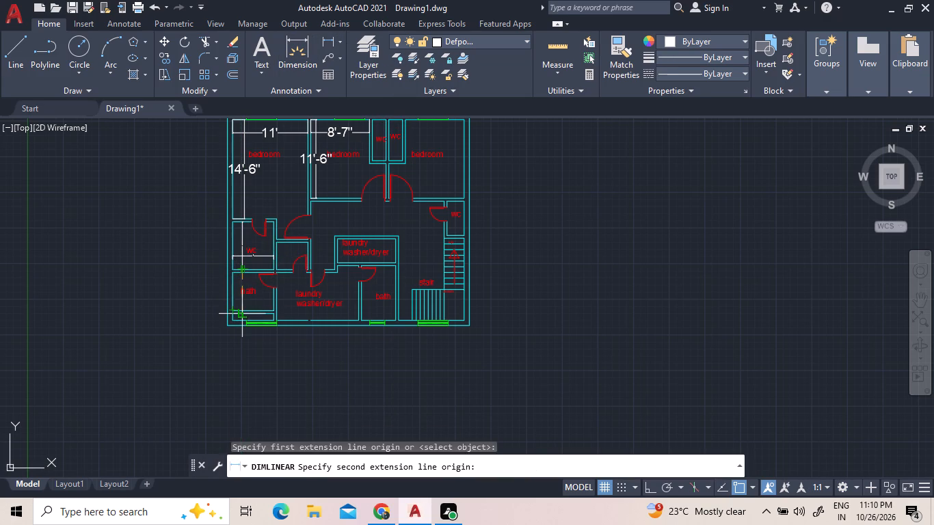
left_click(242, 312)
left_click(237, 308)
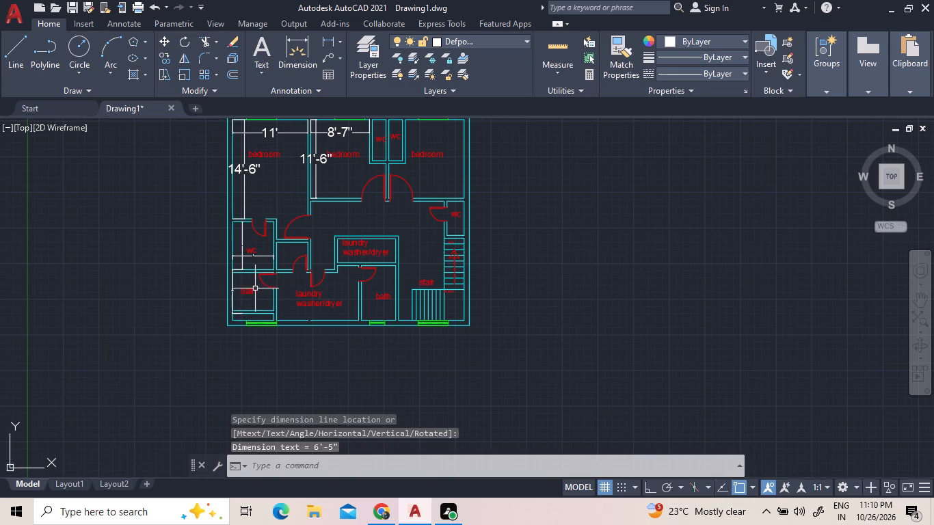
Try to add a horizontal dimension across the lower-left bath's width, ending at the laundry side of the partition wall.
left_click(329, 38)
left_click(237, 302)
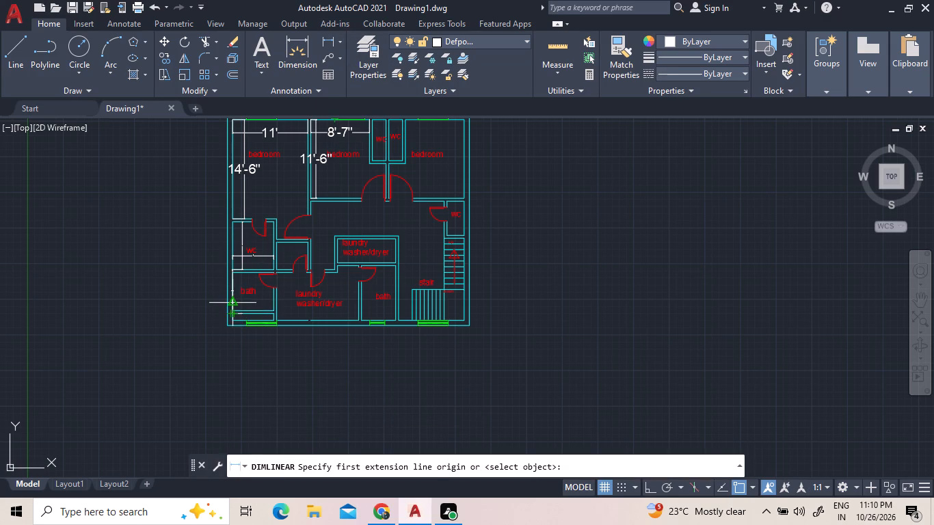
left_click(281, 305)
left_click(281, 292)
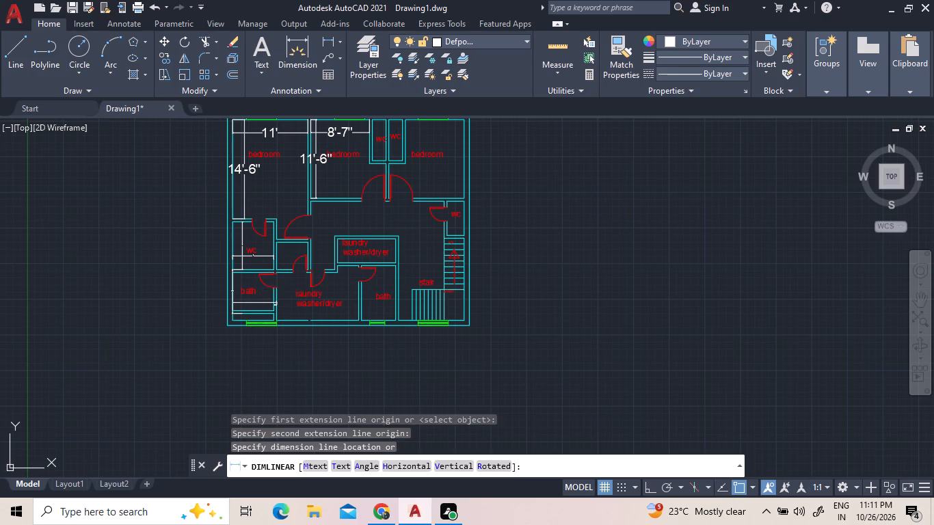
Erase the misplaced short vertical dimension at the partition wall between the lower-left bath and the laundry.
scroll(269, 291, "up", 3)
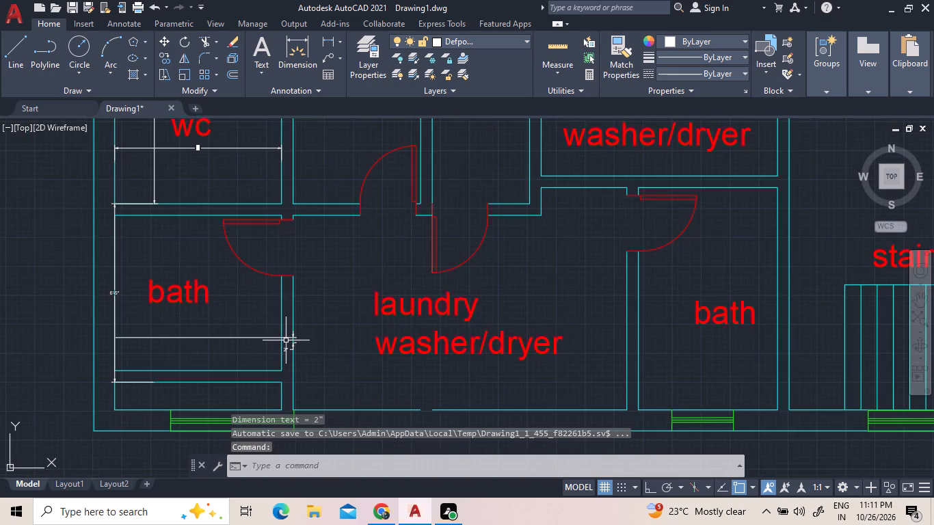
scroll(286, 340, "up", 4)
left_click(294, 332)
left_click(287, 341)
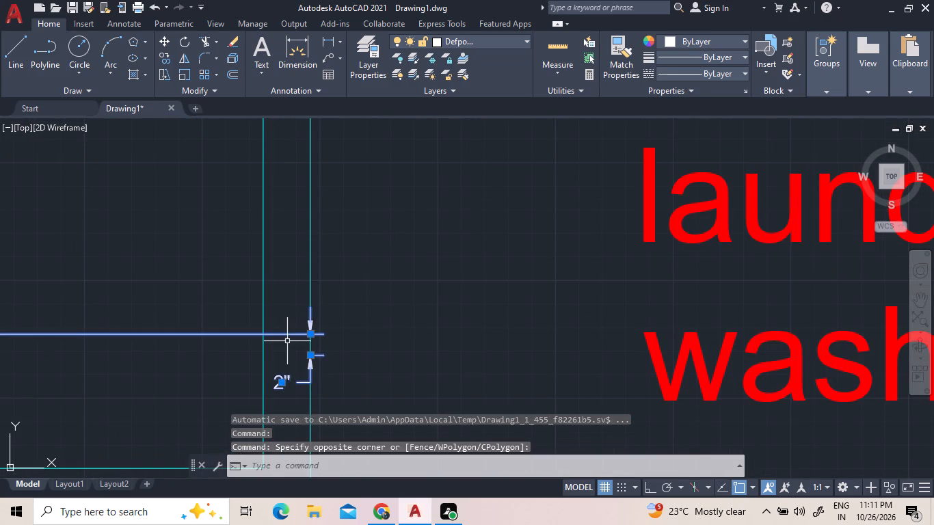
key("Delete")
Add a horizontal linear dimension across the lower-left bath's width between its inner wall faces, below the room label.
scroll(304, 347, "down", 4)
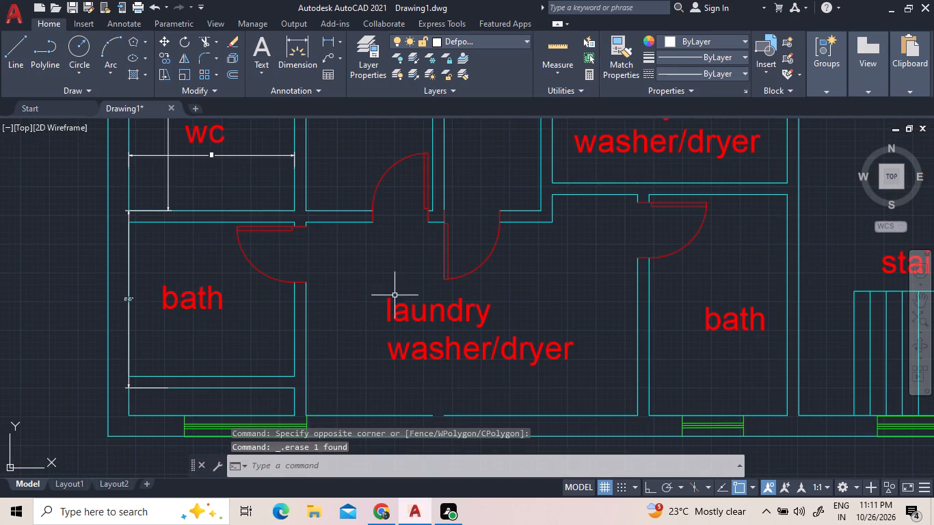
left_click(325, 39)
left_click(129, 345)
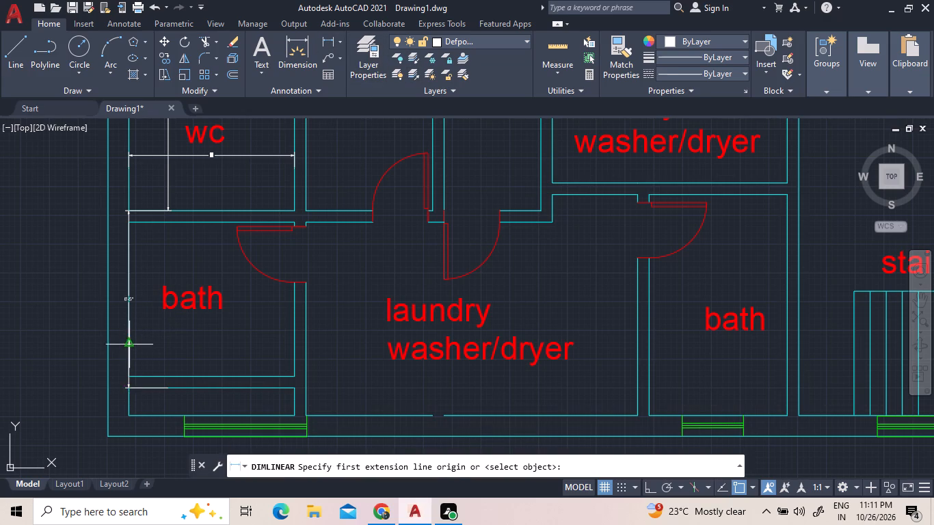
left_click(293, 342)
left_click(293, 339)
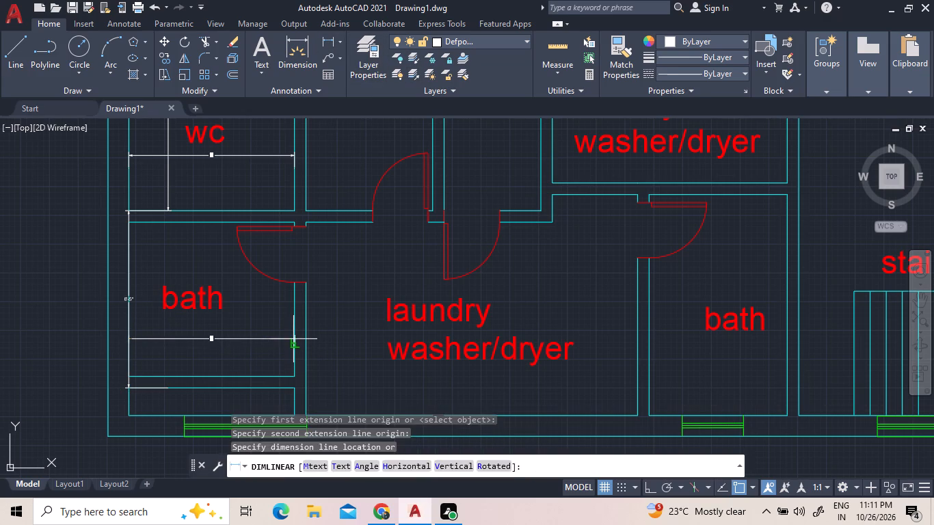
Add a horizontal width dimension below the lower laundry's label and a vertical height dimension in the room's right part.
left_click(332, 40)
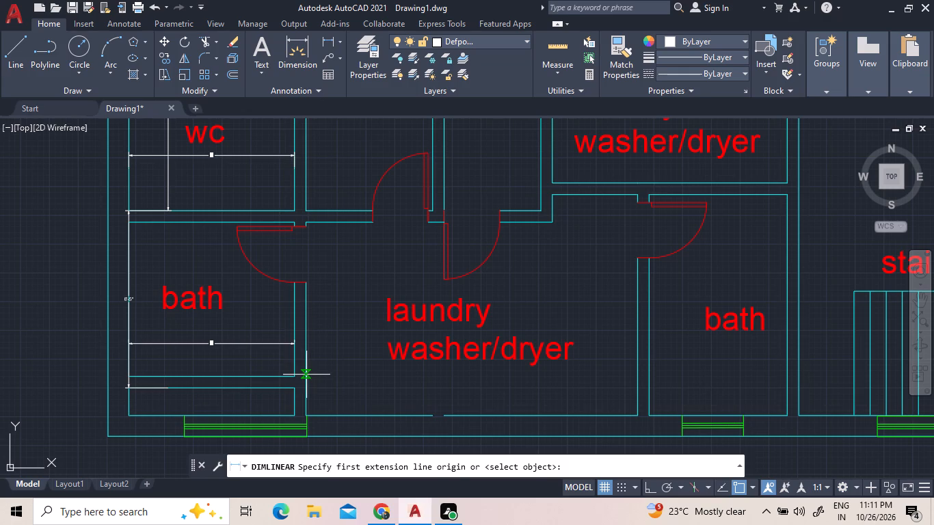
left_click(306, 375)
left_click(640, 371)
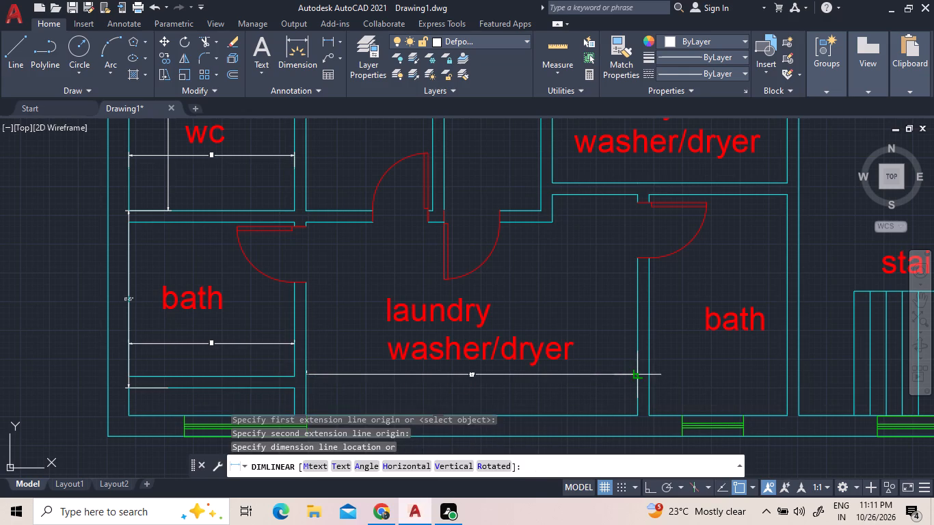
left_click(641, 371)
left_click(608, 383)
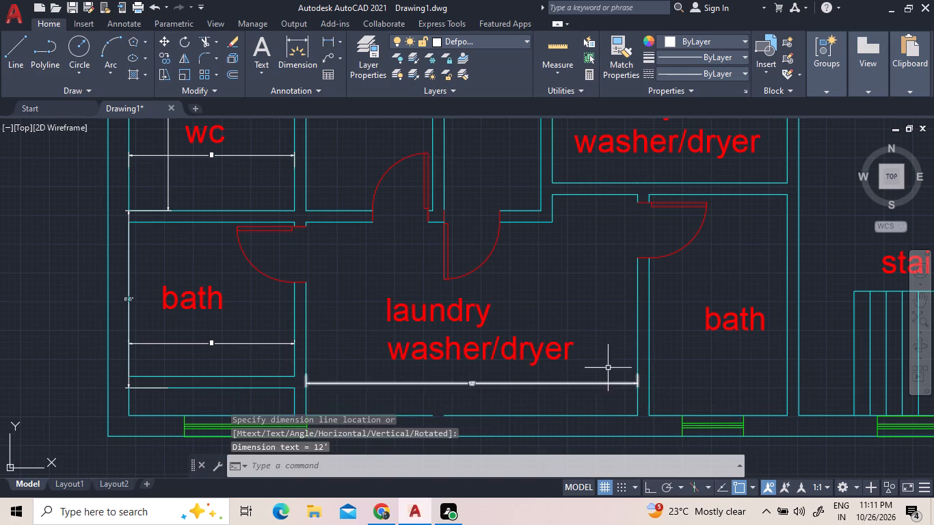
left_click(330, 41)
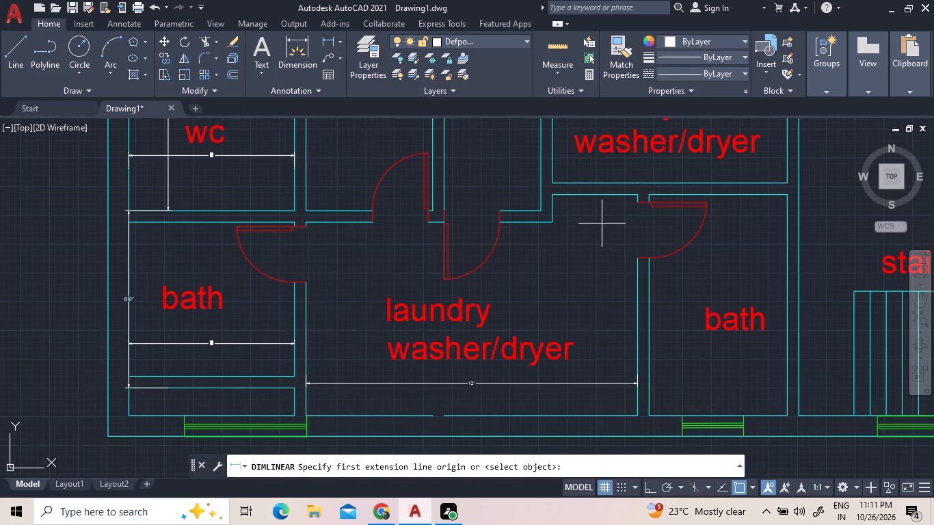
left_click(555, 221)
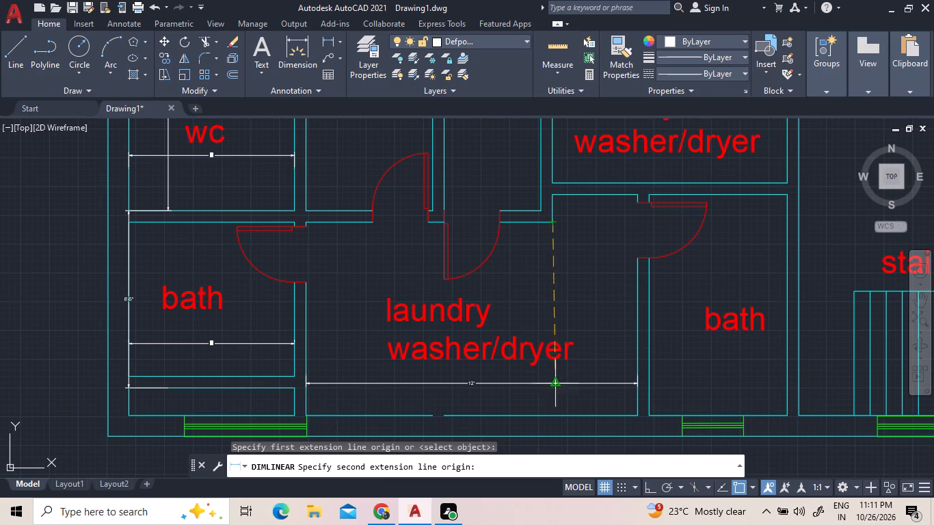
left_click(556, 409)
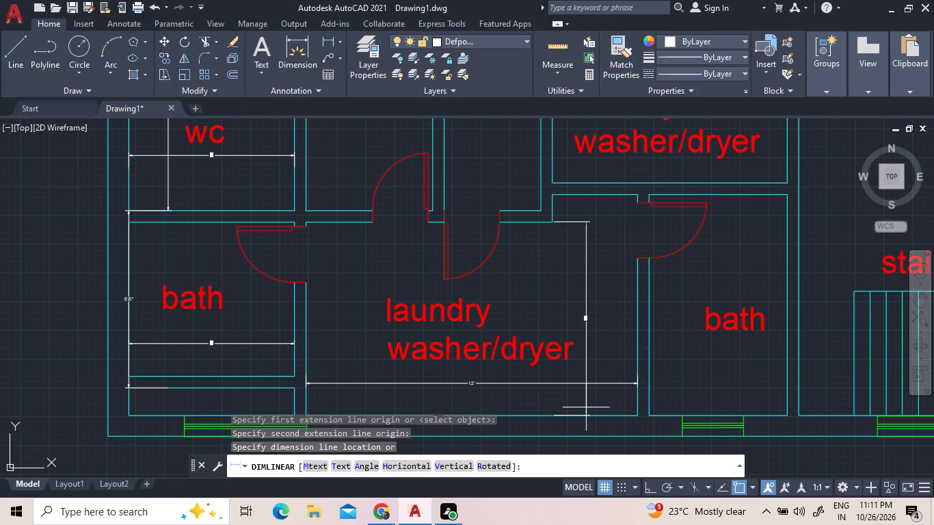
left_click(586, 407)
Join the two wall line segments across the small gap in the lower laundry's bottom wall.
left_click_drag(490, 425, 468, 401)
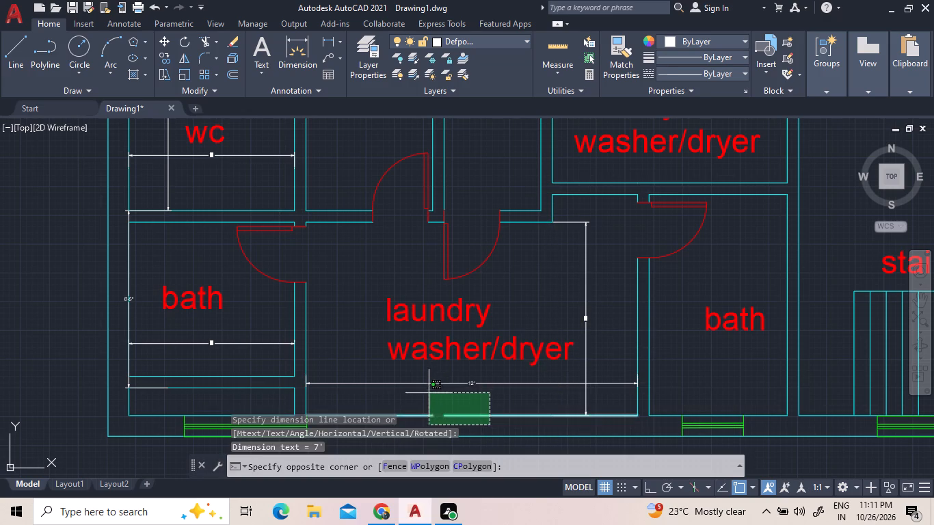
left_click(428, 392)
key("j")
key("space")
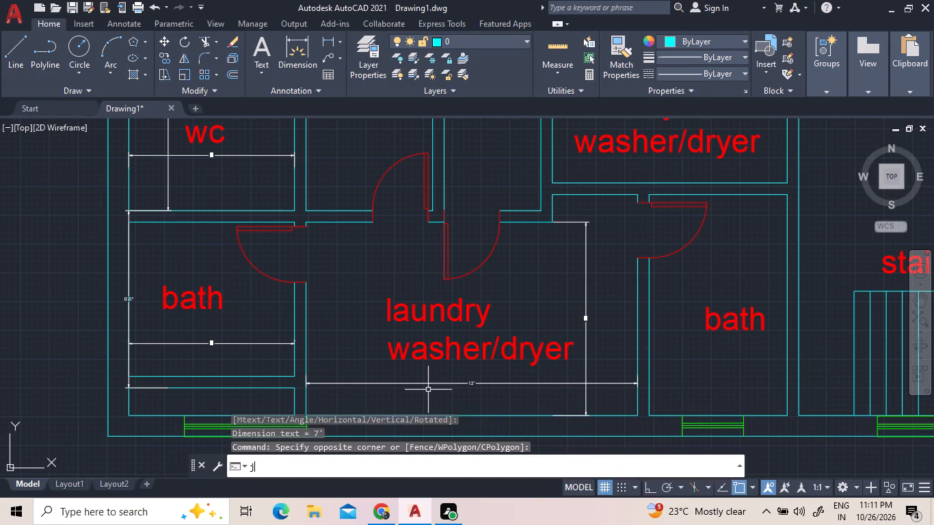
Add a horizontal dimension across the upper laundry's width and a vertical dimension just inside its right wall.
scroll(468, 317, "down", 2)
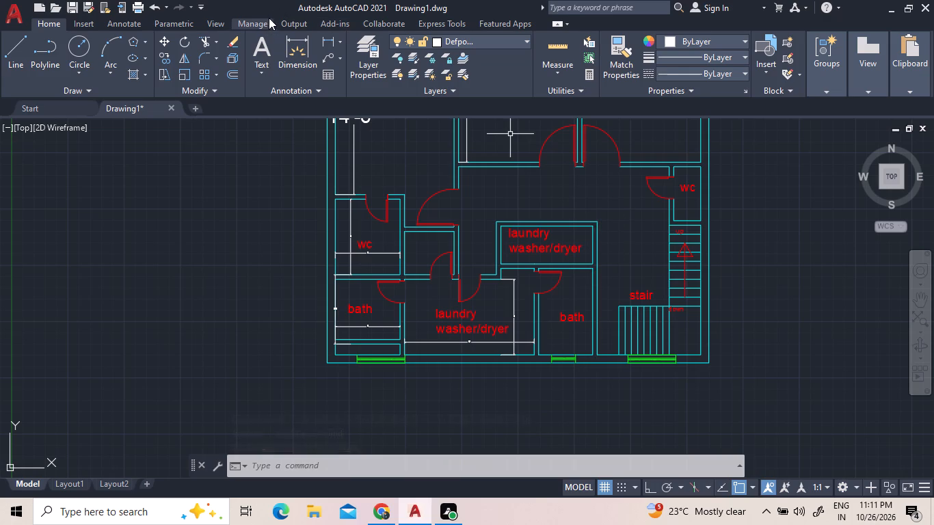
left_click(325, 46)
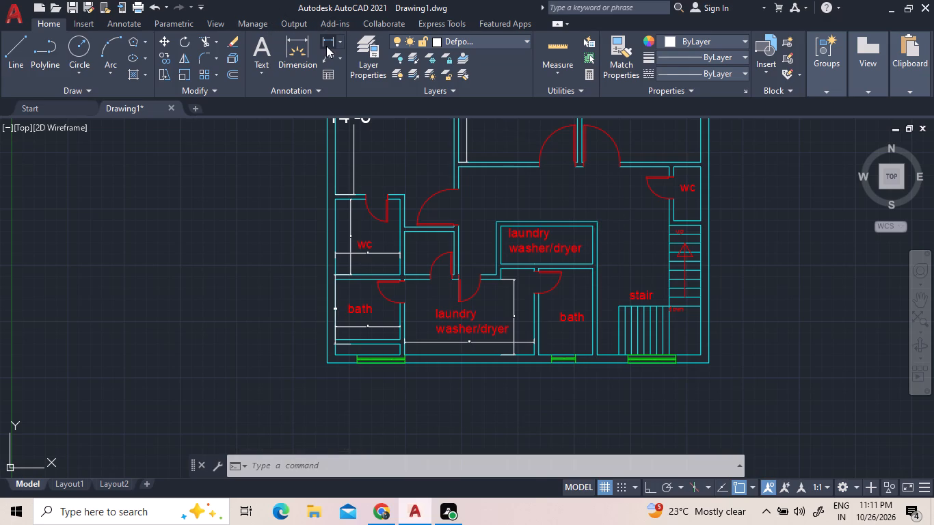
left_click(503, 249)
left_click(595, 243)
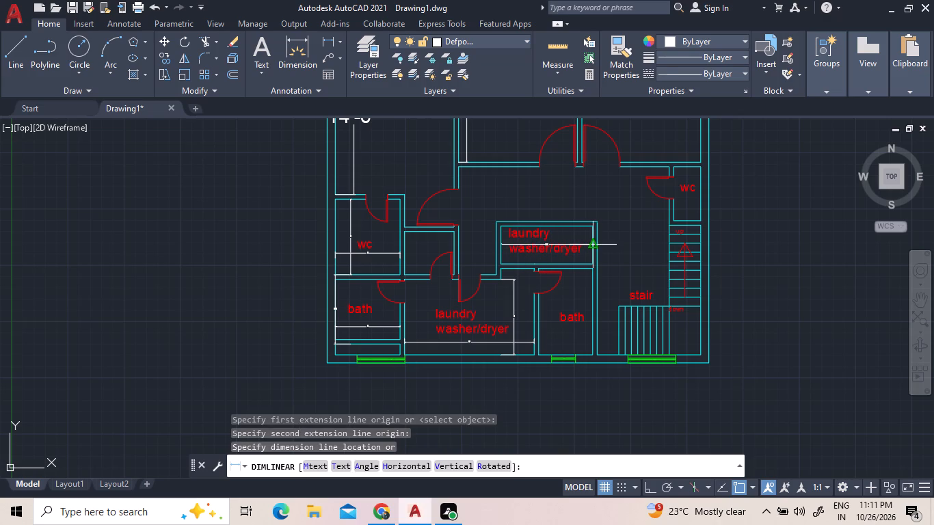
left_click(596, 239)
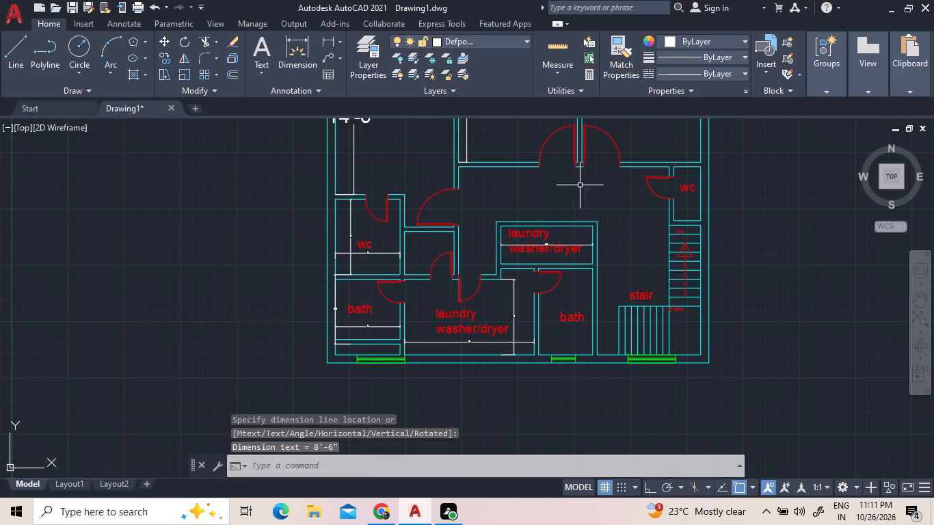
left_click(325, 39)
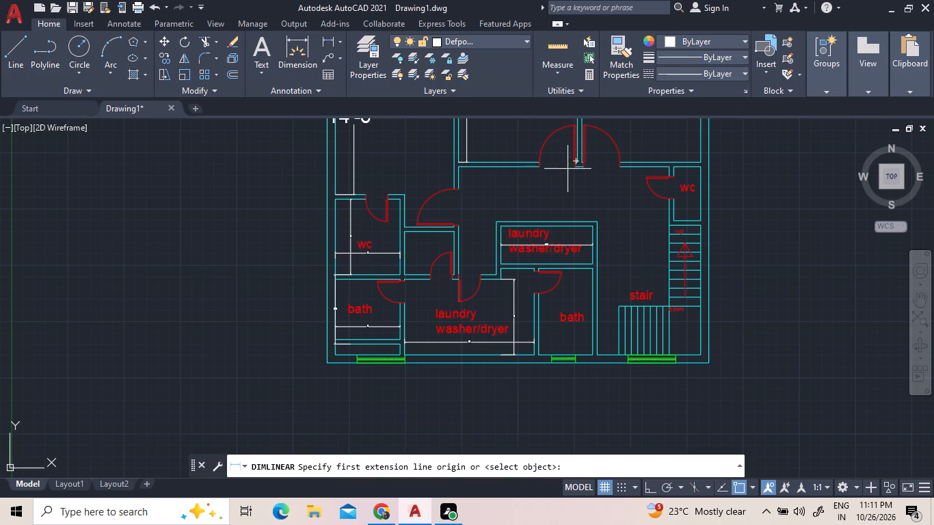
left_click(591, 224)
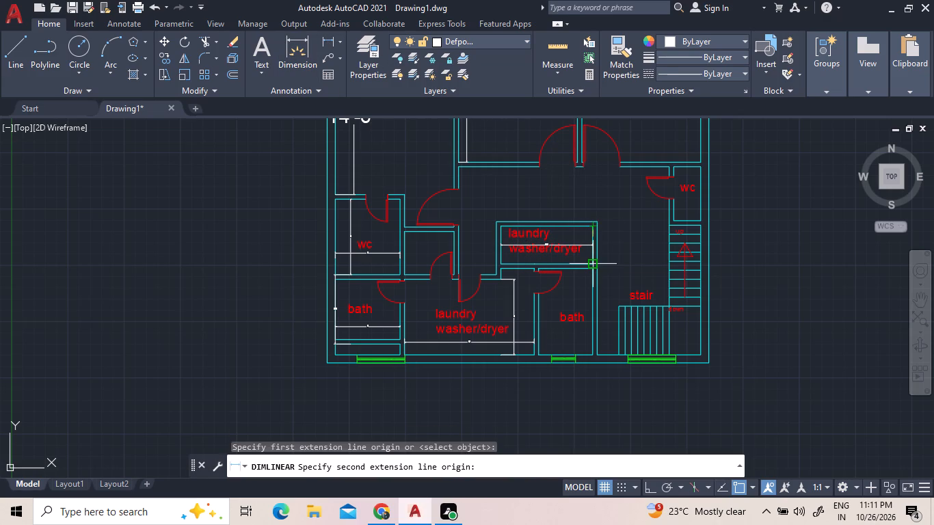
left_click(594, 263)
left_click(585, 263)
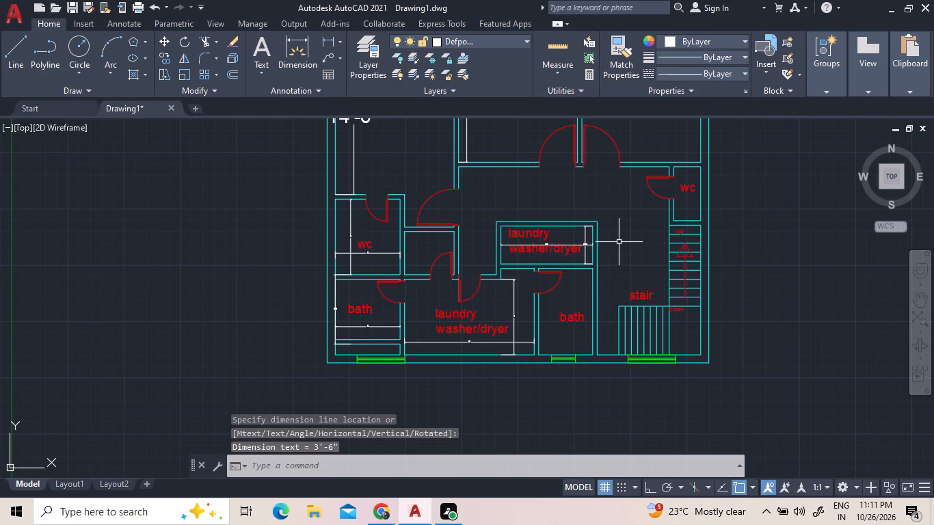
Add a vertical dimension along the right inner wall and a horizontal dimension just below the top wall of the wc above the stairs.
scroll(634, 263, "down", 2)
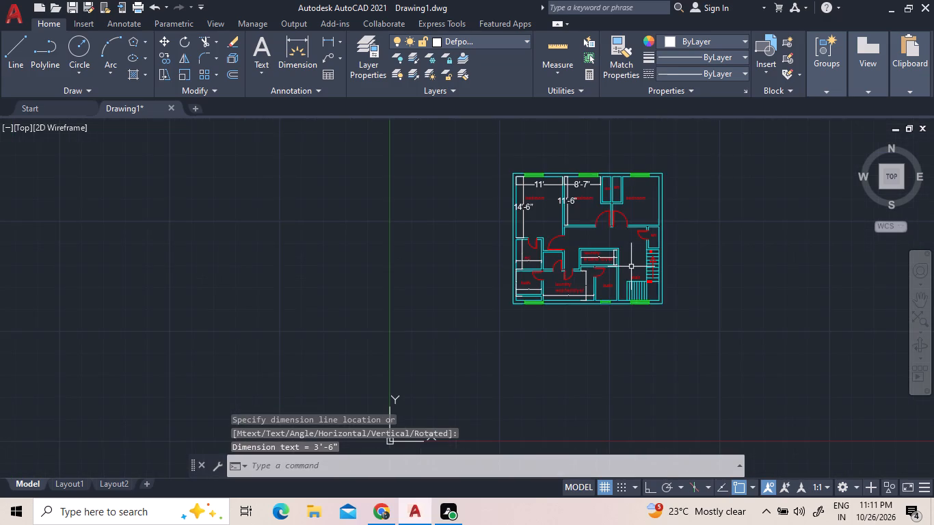
middle_click_drag(631, 267, 584, 282)
scroll(608, 263, "up", 3)
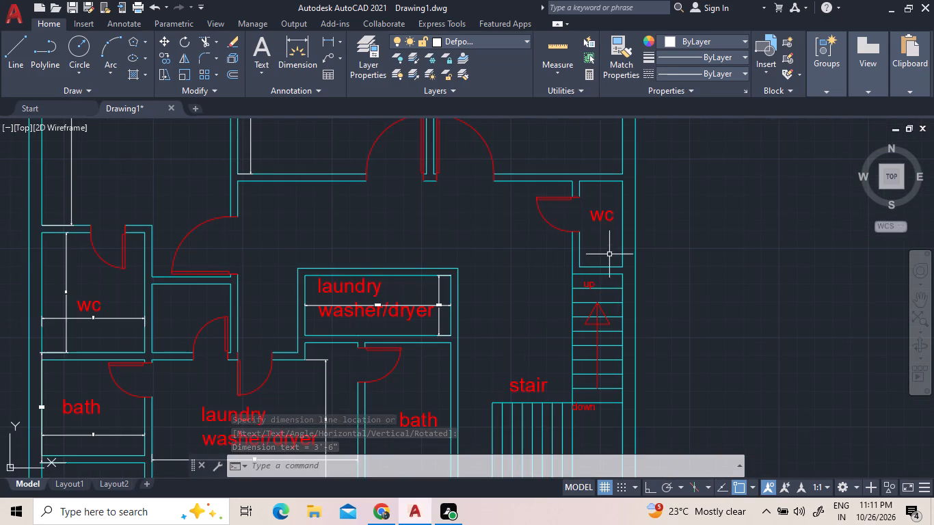
left_click(325, 40)
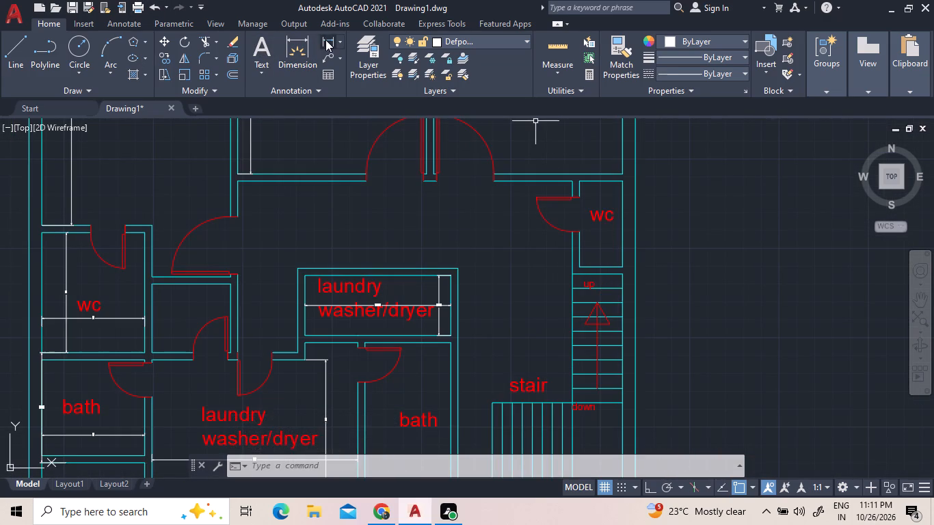
left_click(621, 182)
left_click(624, 267)
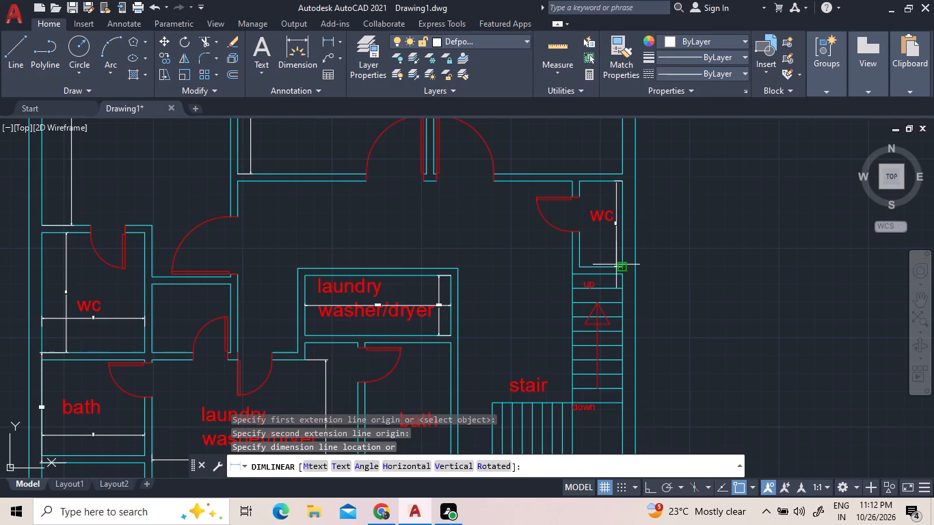
left_click(614, 263)
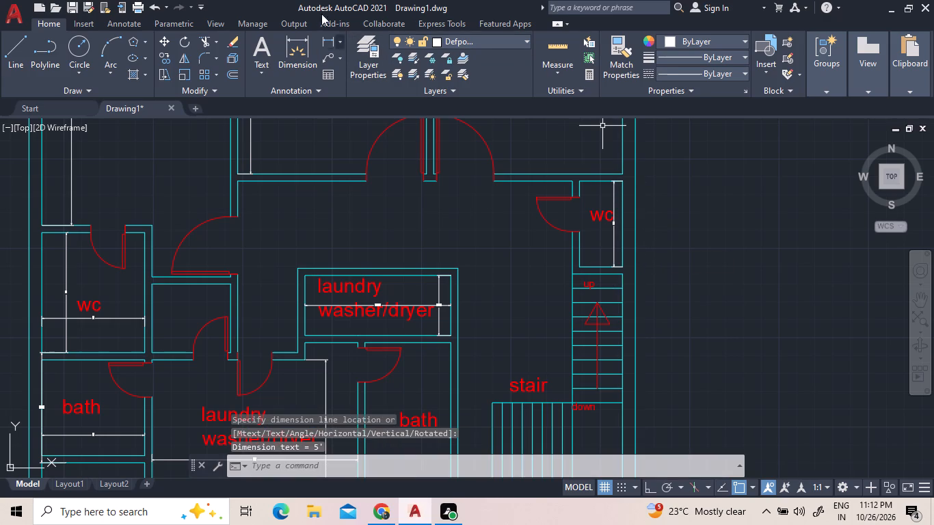
left_click(321, 39)
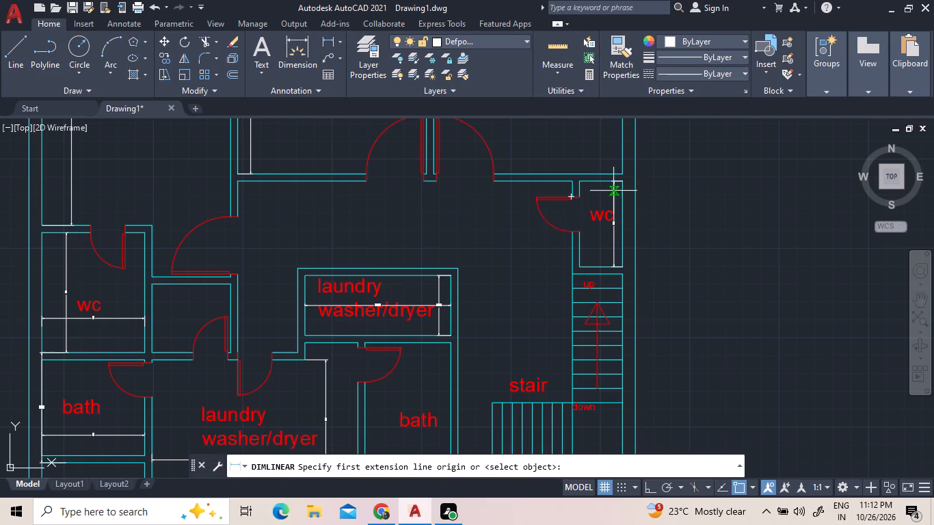
left_click(627, 181)
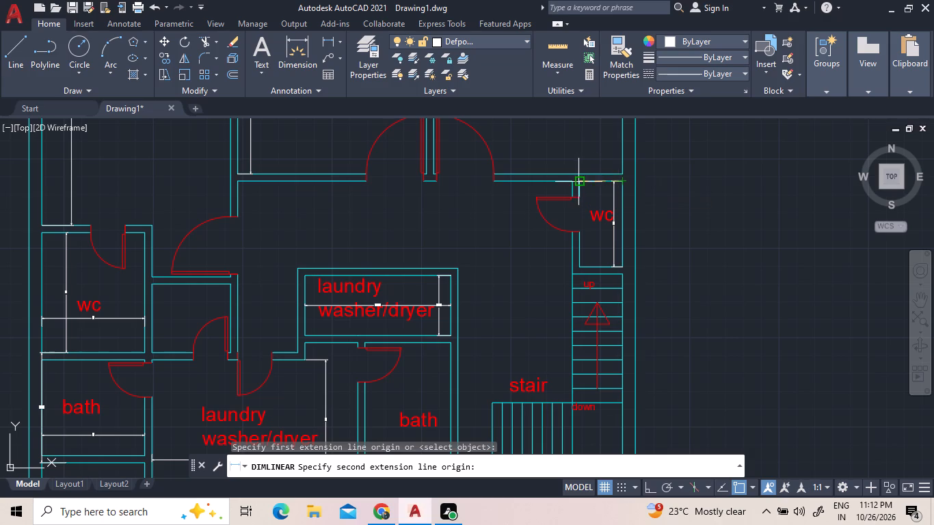
left_click(578, 183)
left_click(583, 190)
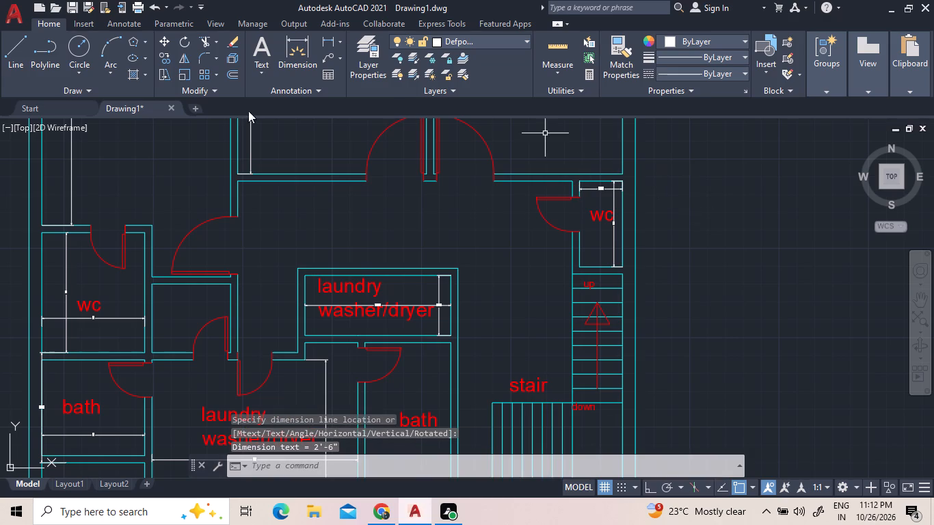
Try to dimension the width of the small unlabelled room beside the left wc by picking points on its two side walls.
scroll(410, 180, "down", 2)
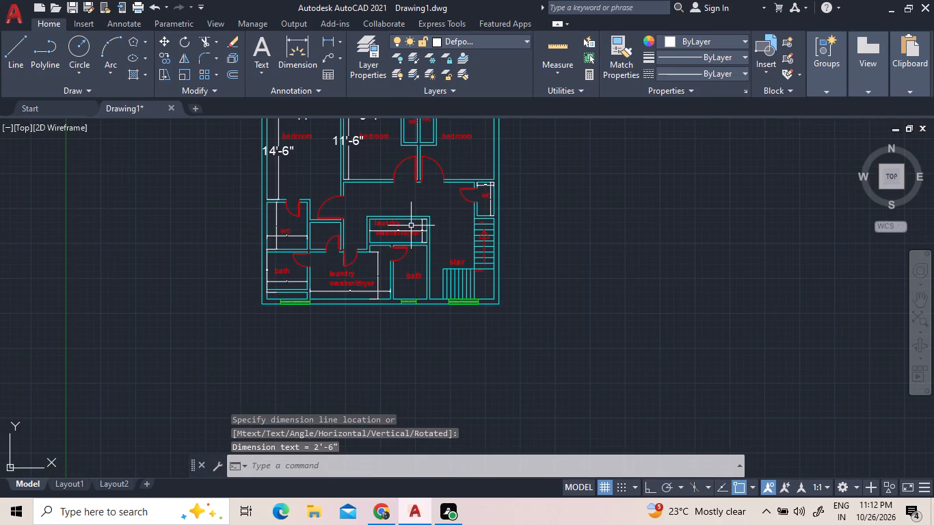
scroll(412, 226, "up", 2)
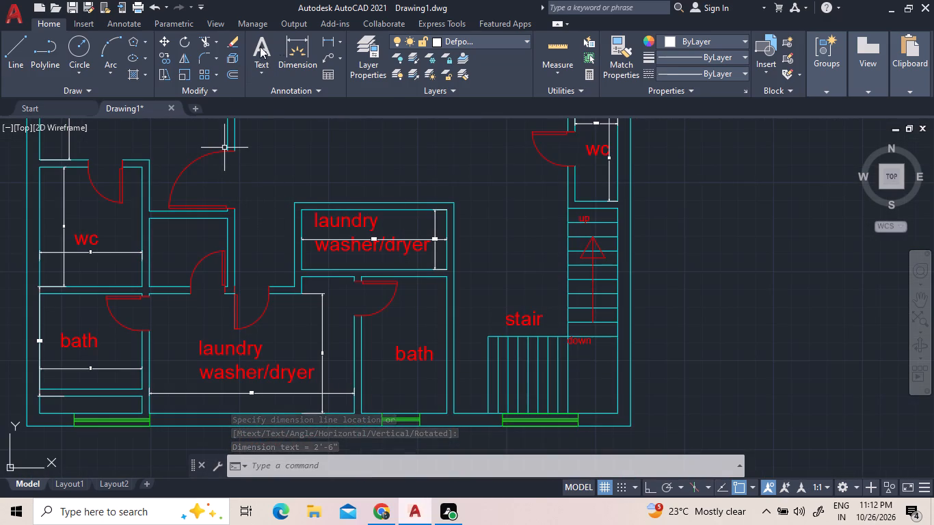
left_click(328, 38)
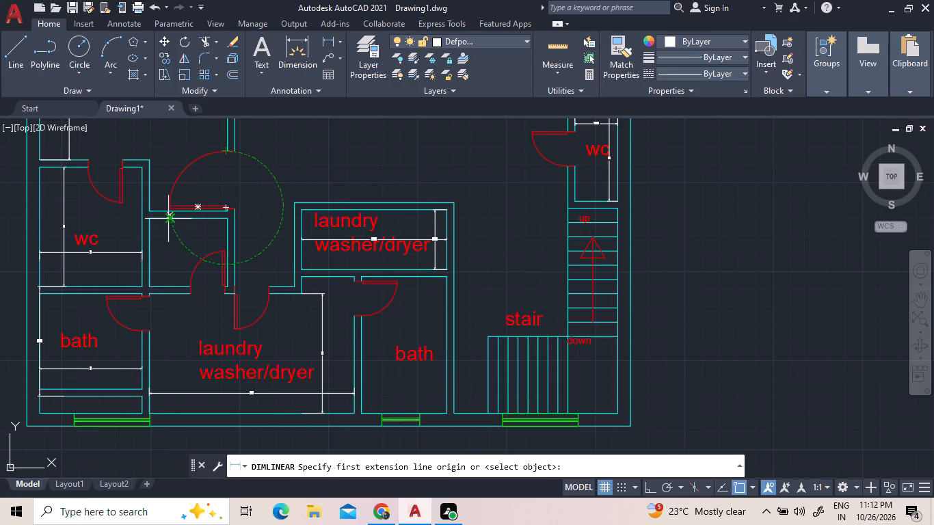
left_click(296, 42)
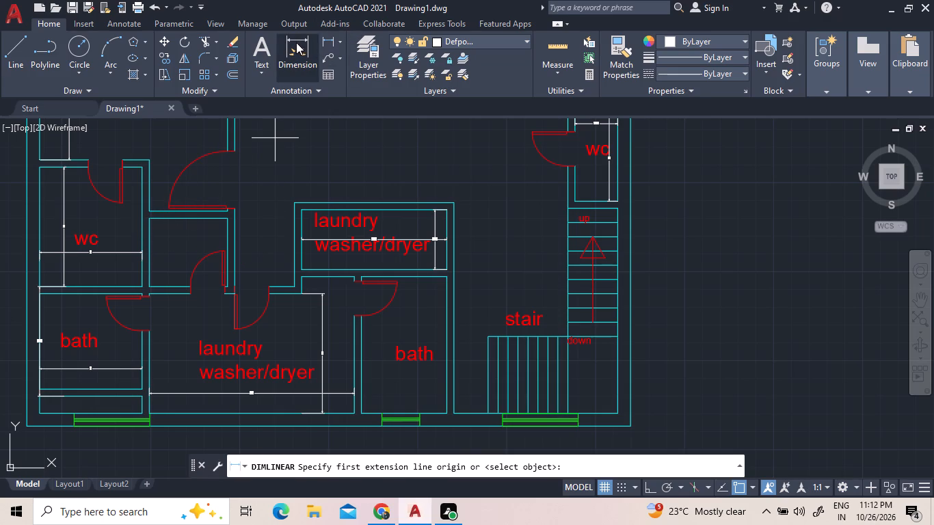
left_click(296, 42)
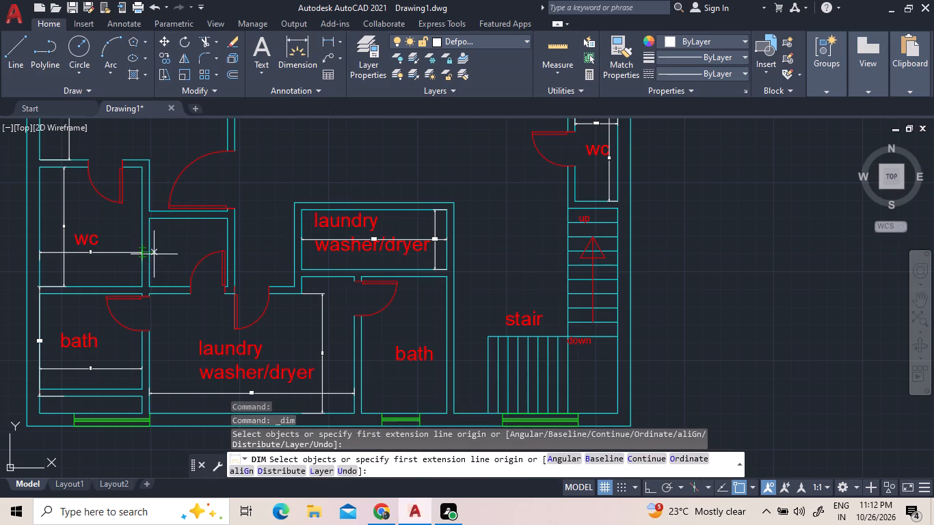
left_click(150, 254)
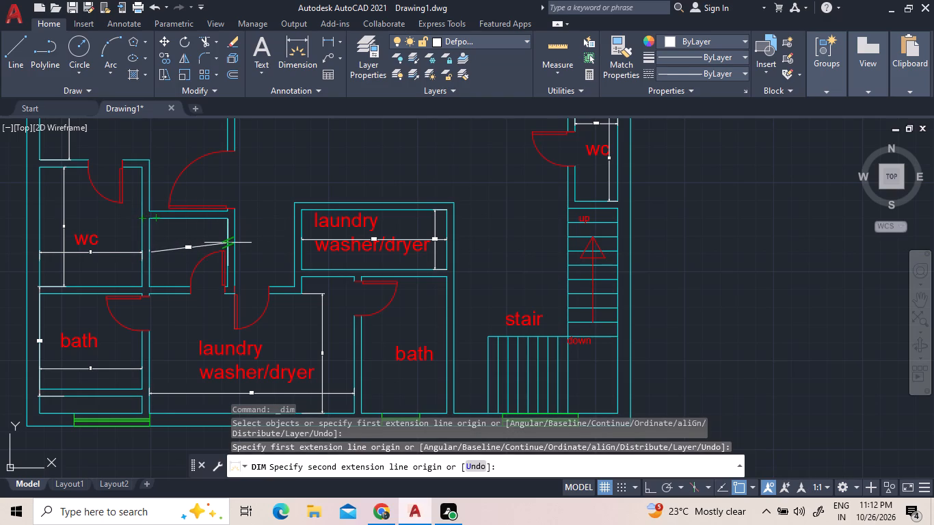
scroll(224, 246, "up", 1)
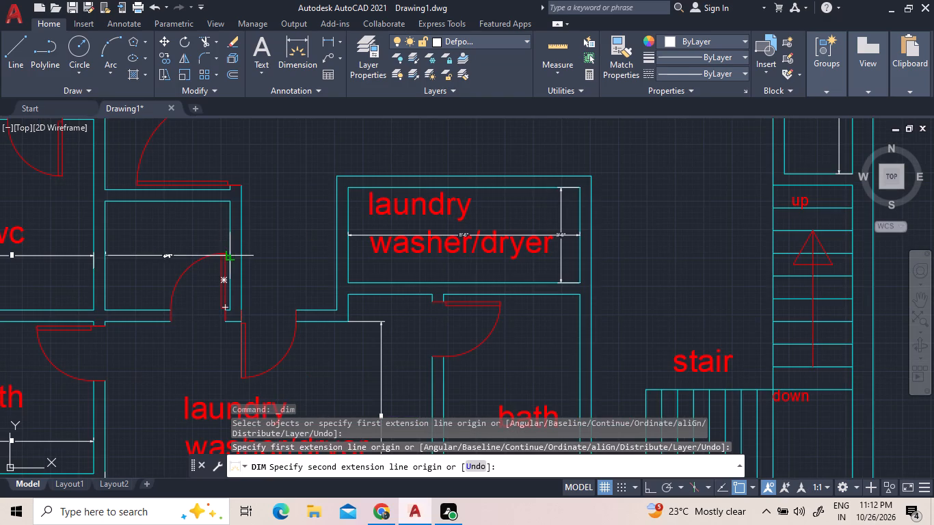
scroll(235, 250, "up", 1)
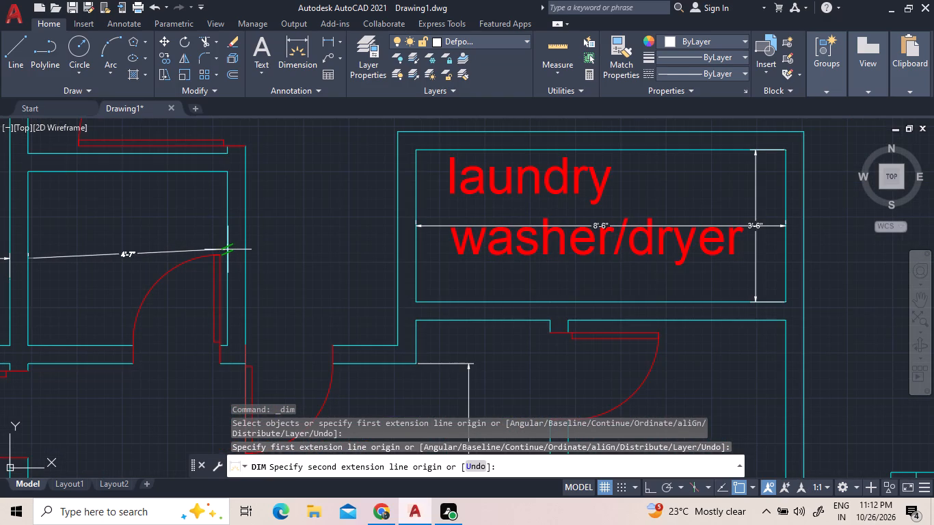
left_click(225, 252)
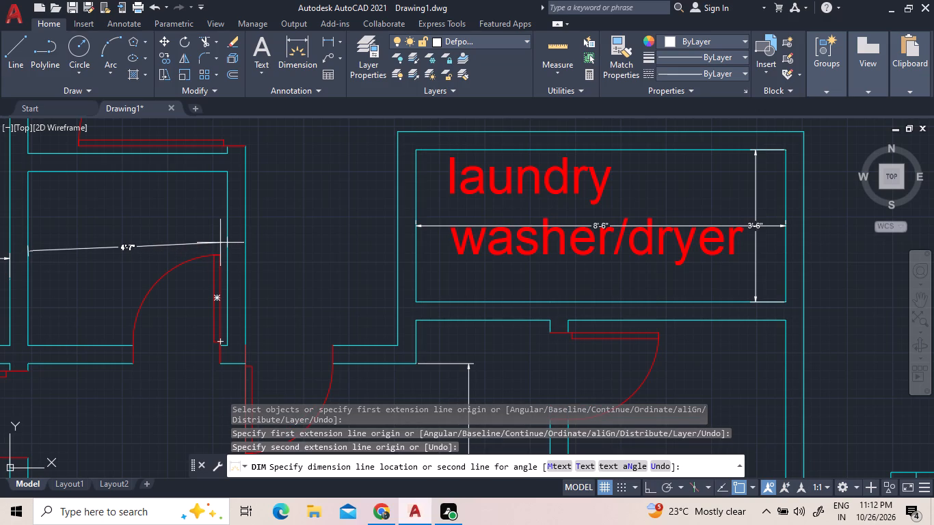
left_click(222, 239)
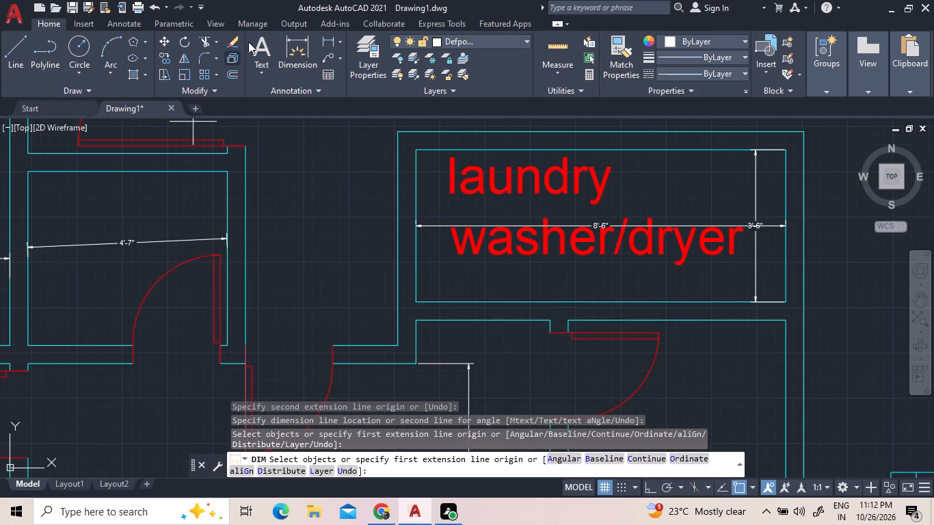
Dimension the top inner wall line of the small unlabelled room, placing the horizontal dimension inside the room above the slanted one.
double_click(286, 42)
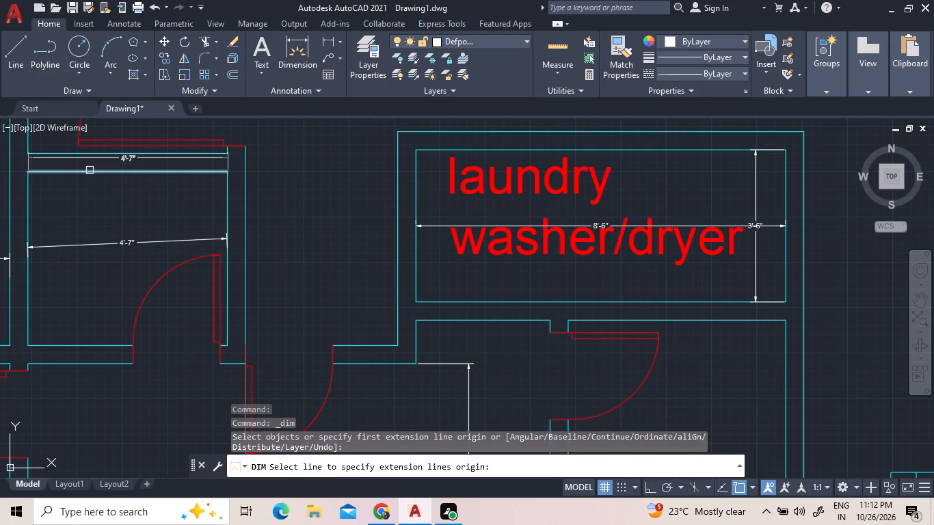
left_click(90, 170)
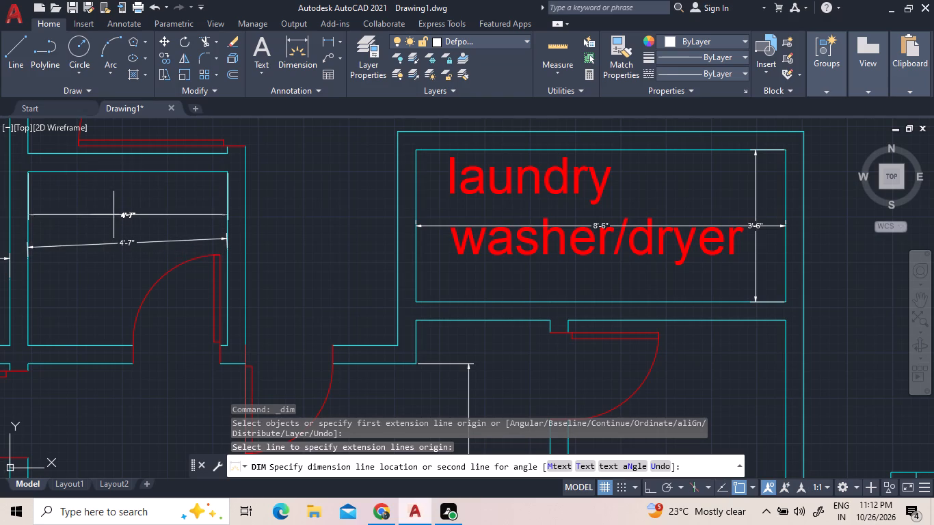
left_click(115, 213)
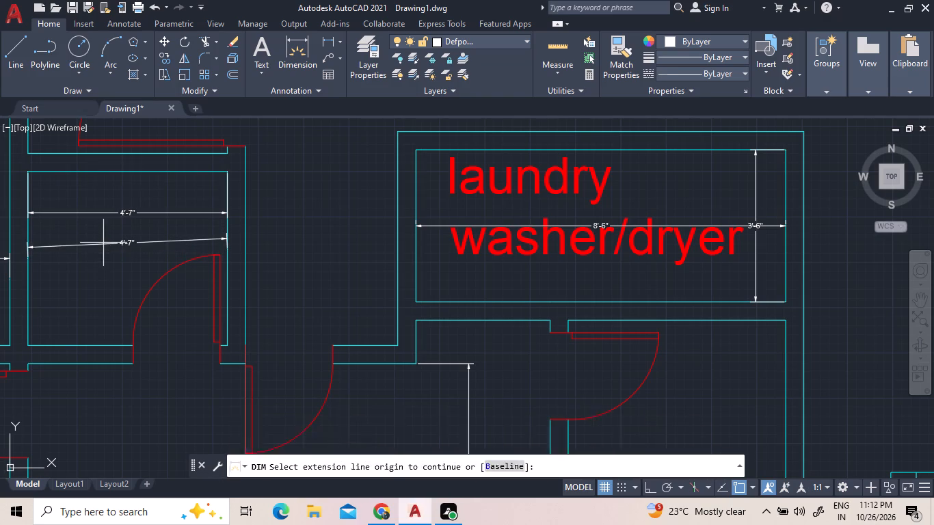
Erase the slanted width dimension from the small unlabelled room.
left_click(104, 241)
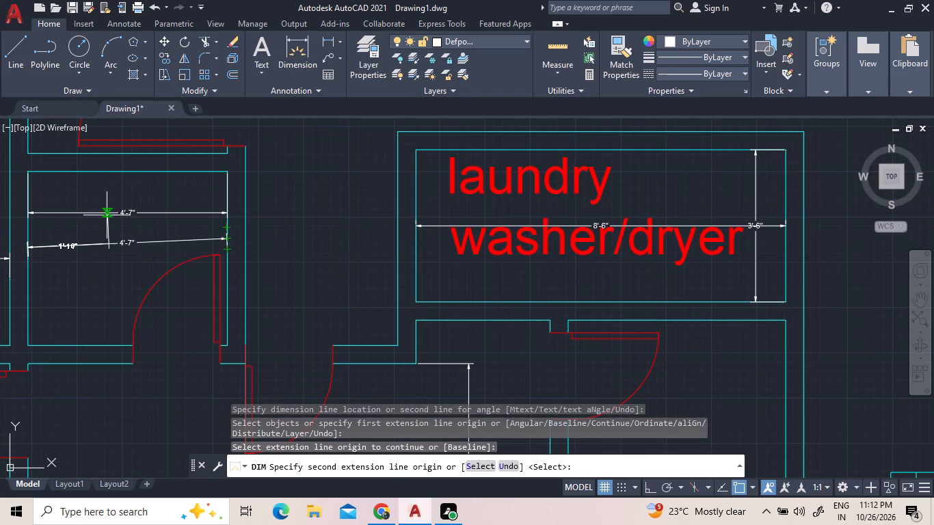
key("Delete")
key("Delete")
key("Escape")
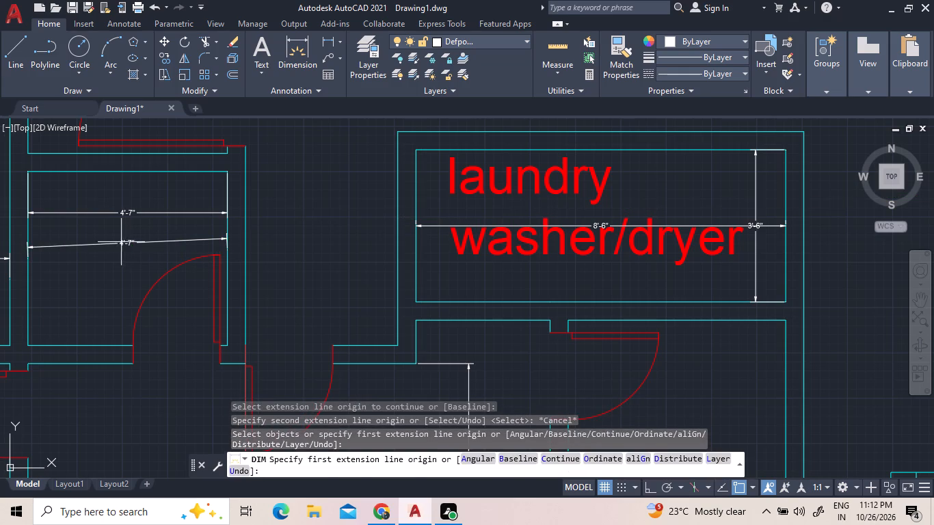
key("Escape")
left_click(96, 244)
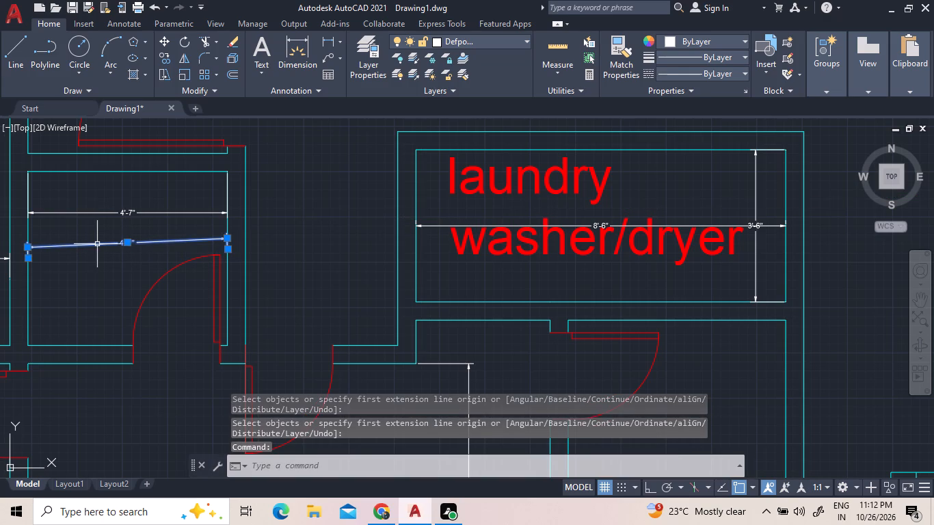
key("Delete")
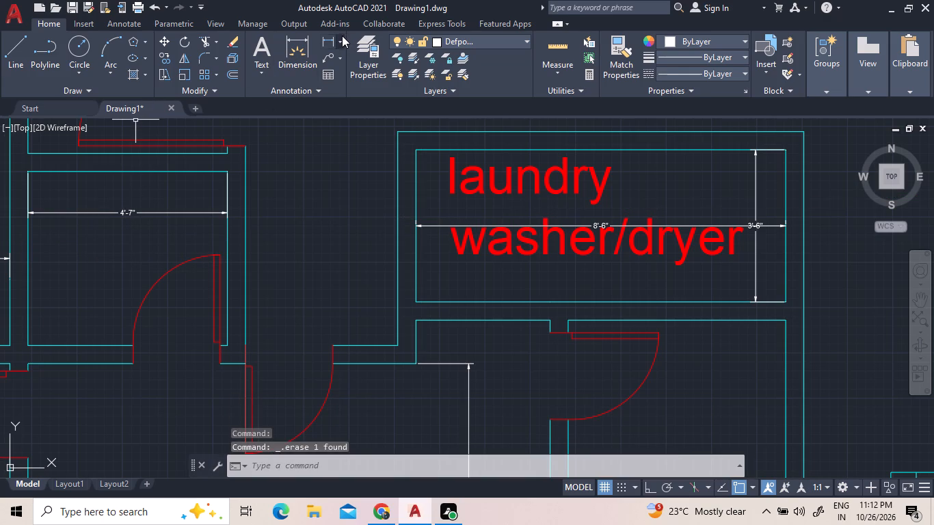
Add a vertical linear dimension between the top and bottom inner walls of the small unlabelled room, near its left wall.
left_click(336, 39)
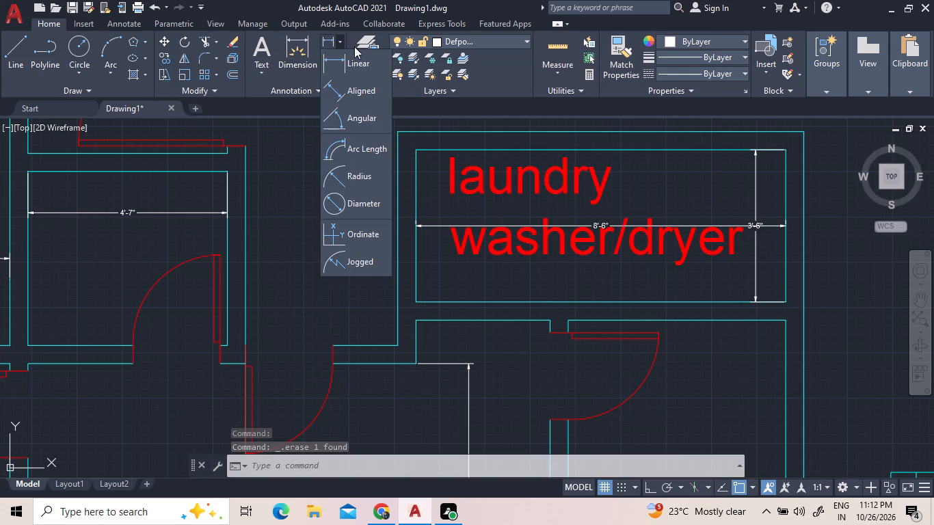
left_click(347, 61)
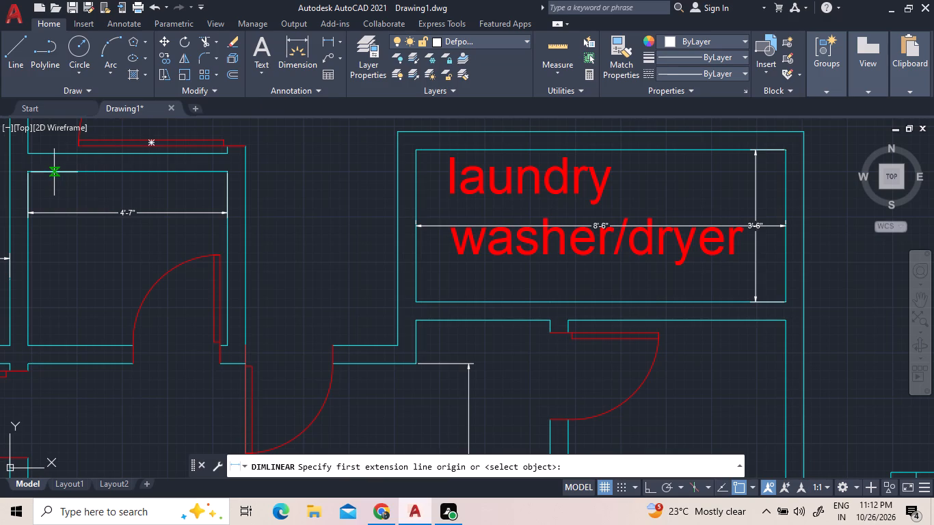
left_click(62, 170)
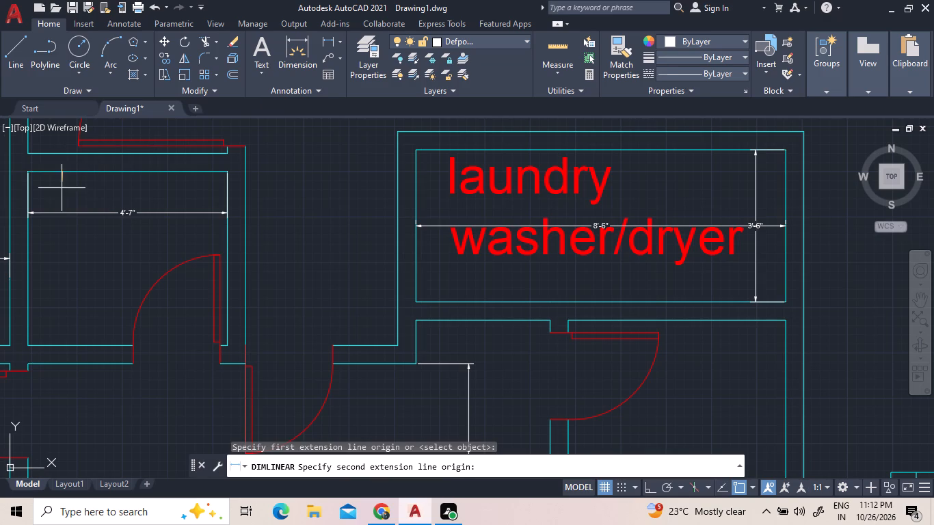
left_click(66, 346)
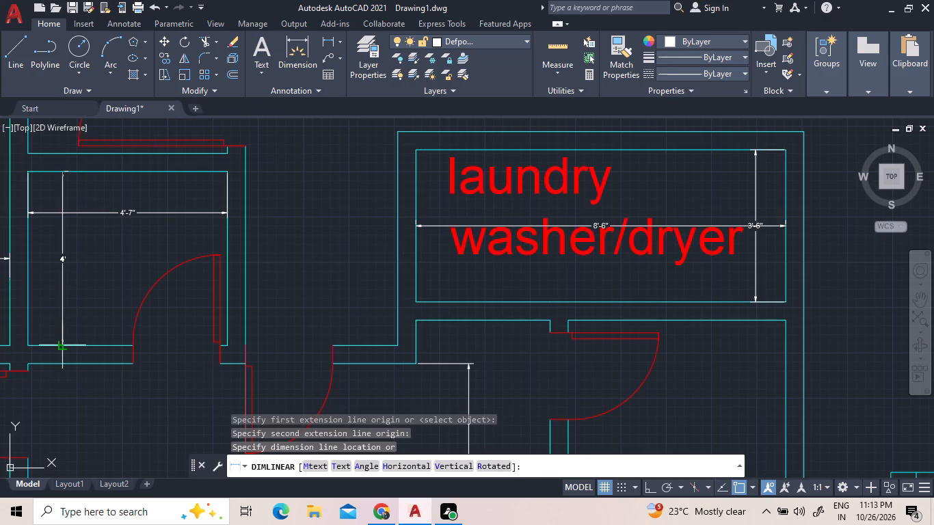
left_click(61, 340)
Examine the whole floor plan and the wc above the stairs to check the interior dimensions placed so far.
scroll(161, 254, "down", 1)
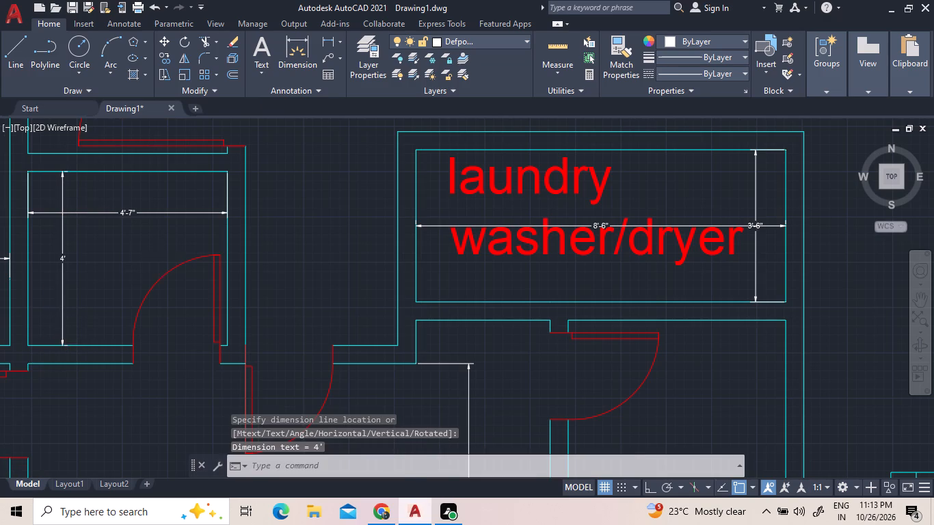
scroll(161, 250, "down", 2)
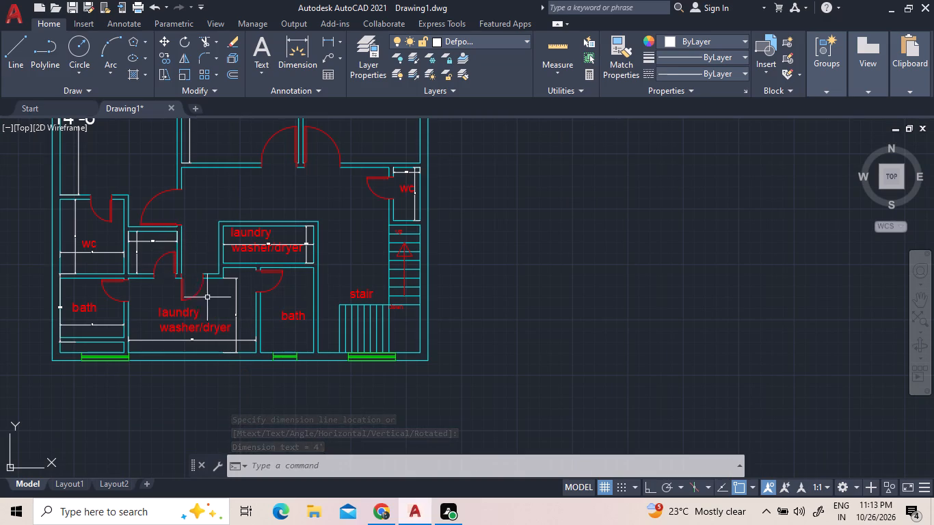
scroll(304, 316, "down", 2)
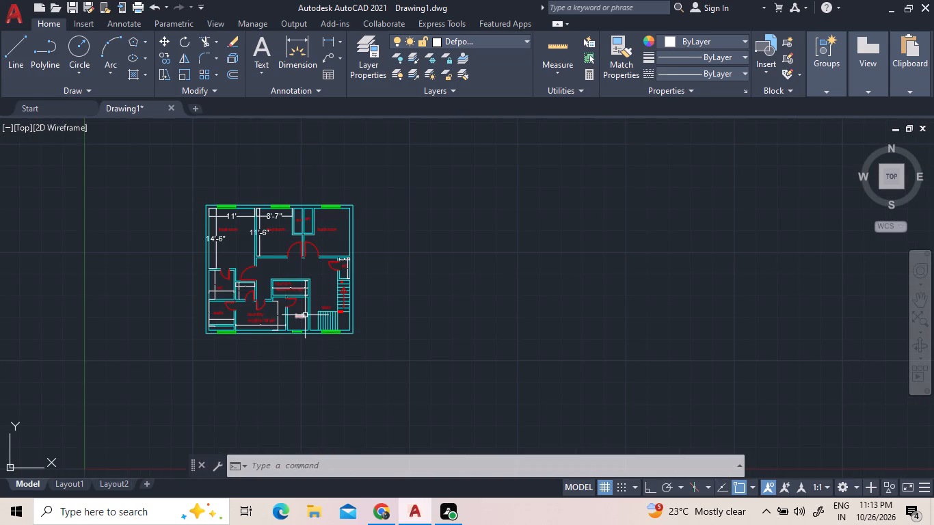
scroll(228, 245, "up", 3)
scroll(238, 251, "down", 2)
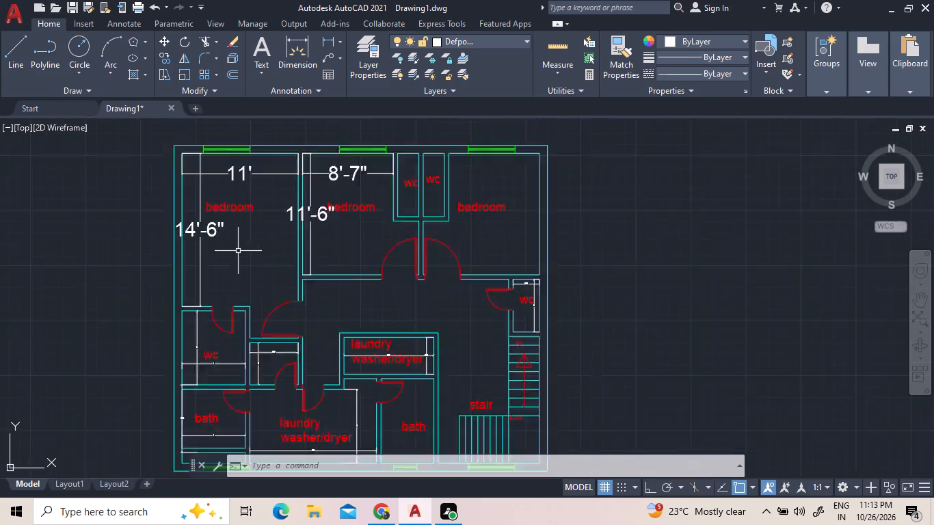
scroll(238, 251, "down", 1)
scroll(344, 306, "up", 2)
scroll(386, 224, "up", 2)
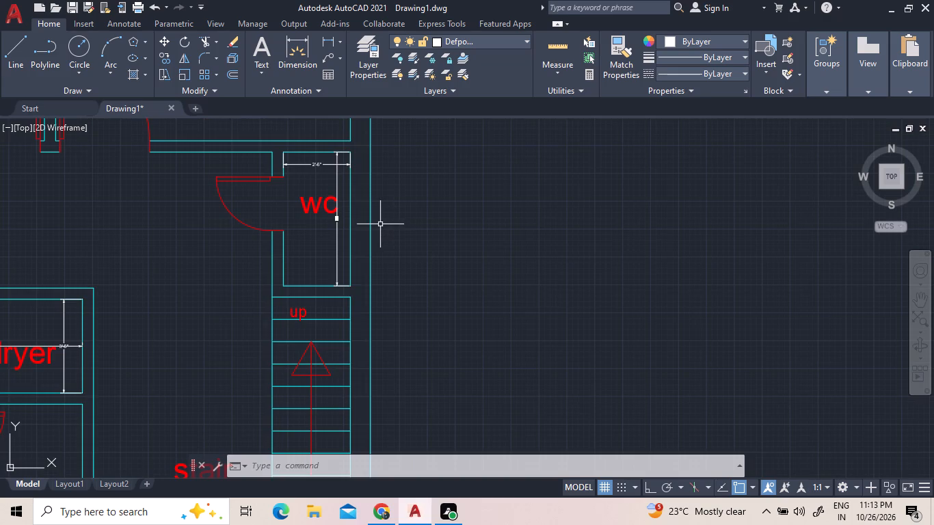
Make door the current layer and add the multiline text "hallway" in the corridor below the middle bedroom.
scroll(370, 231, "down", 2)
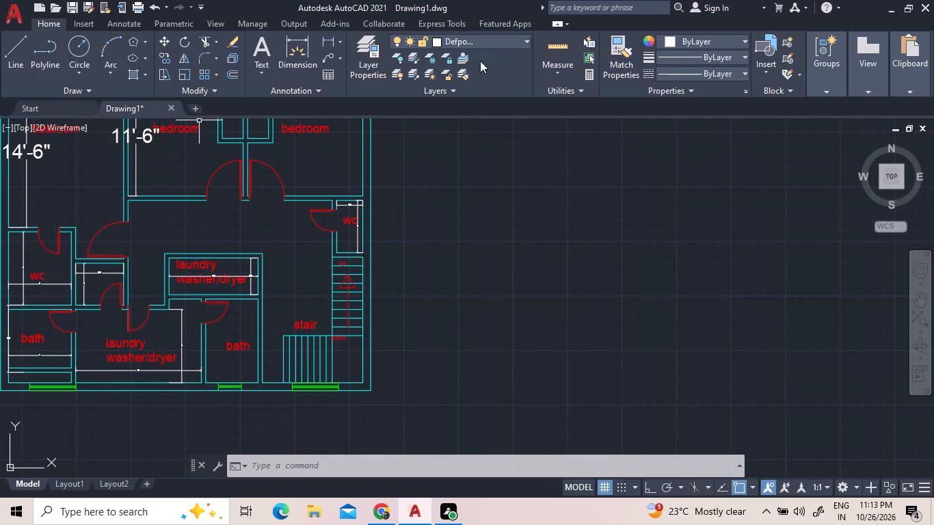
left_click(465, 40)
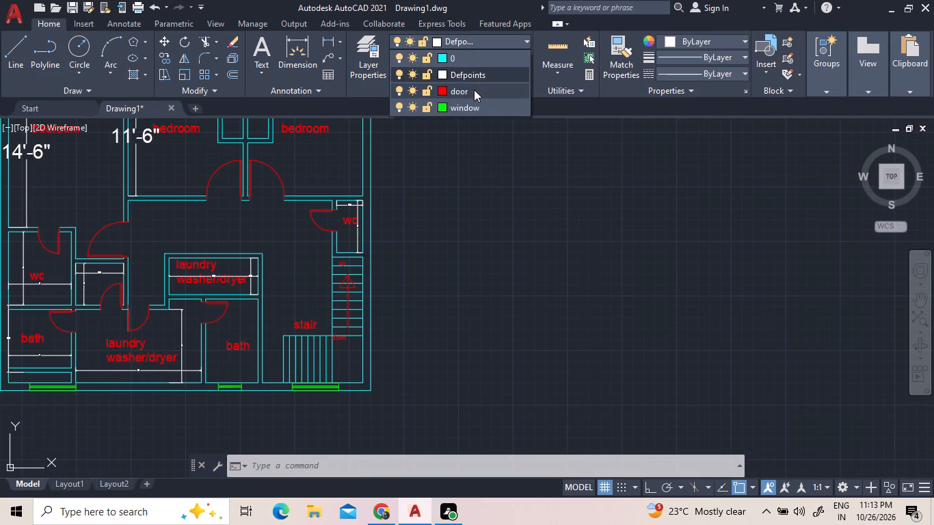
left_click(475, 90)
left_click(258, 46)
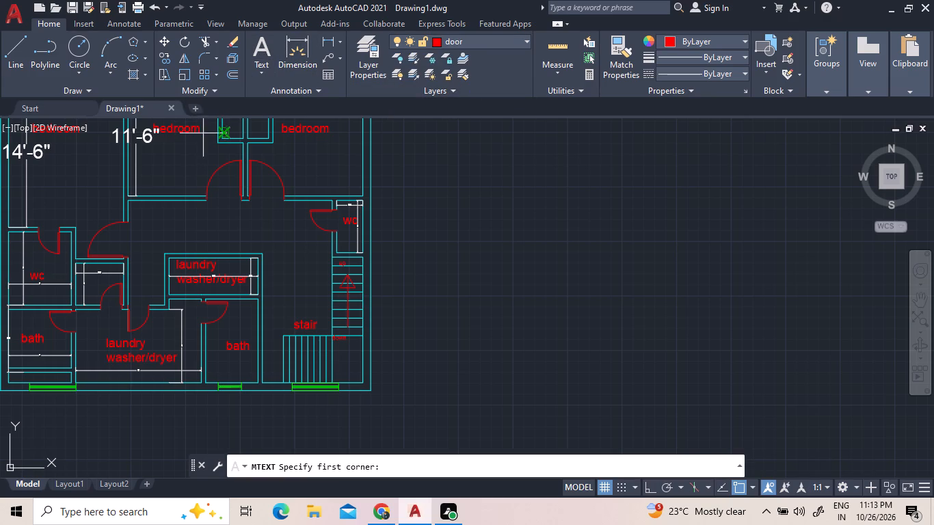
left_click(169, 210)
left_click(235, 226)
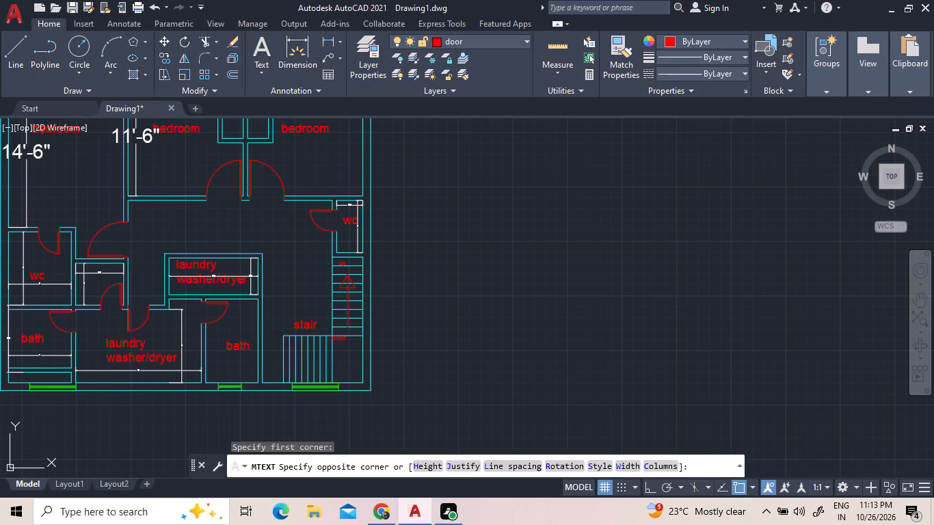
key("h")
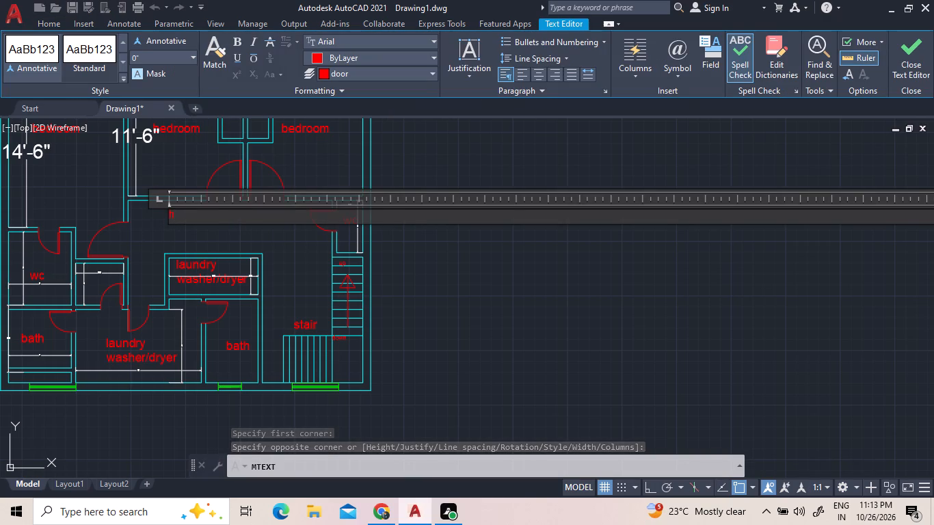
key("a")
key("l")
key("l")
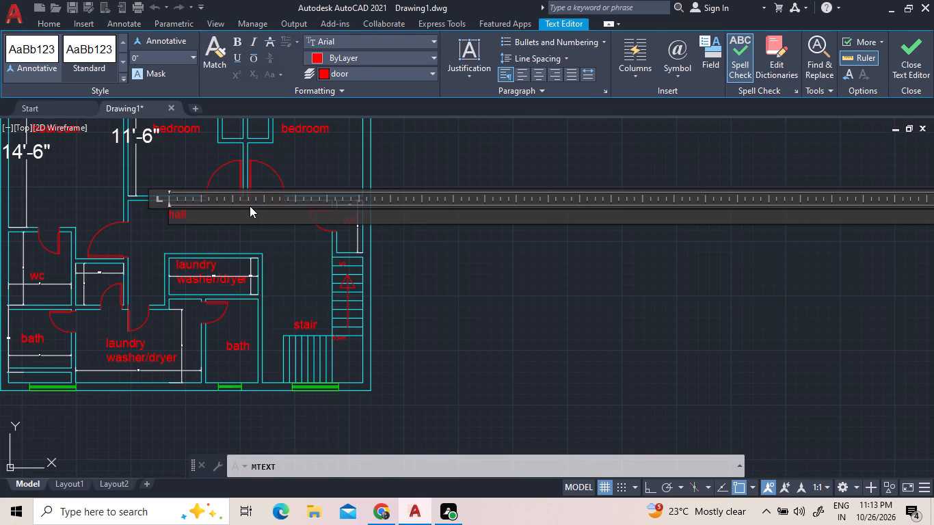
type("wa")
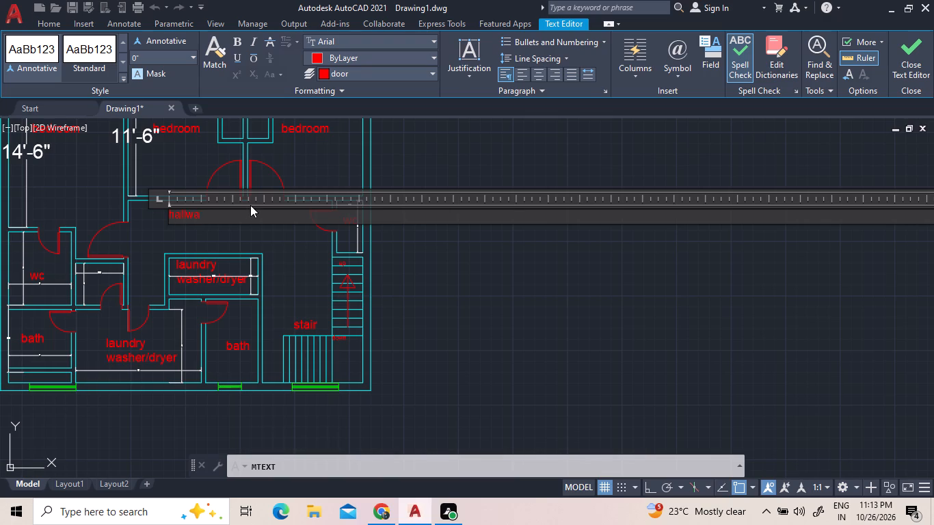
key("y")
Set the text height of the whole hallway label to 5" and finish editing it.
double_click(249, 214)
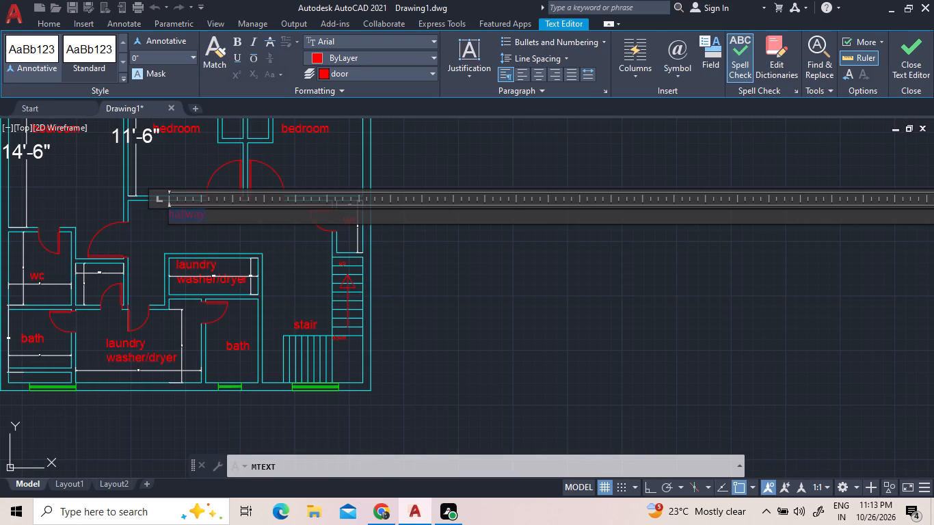
left_click(191, 59)
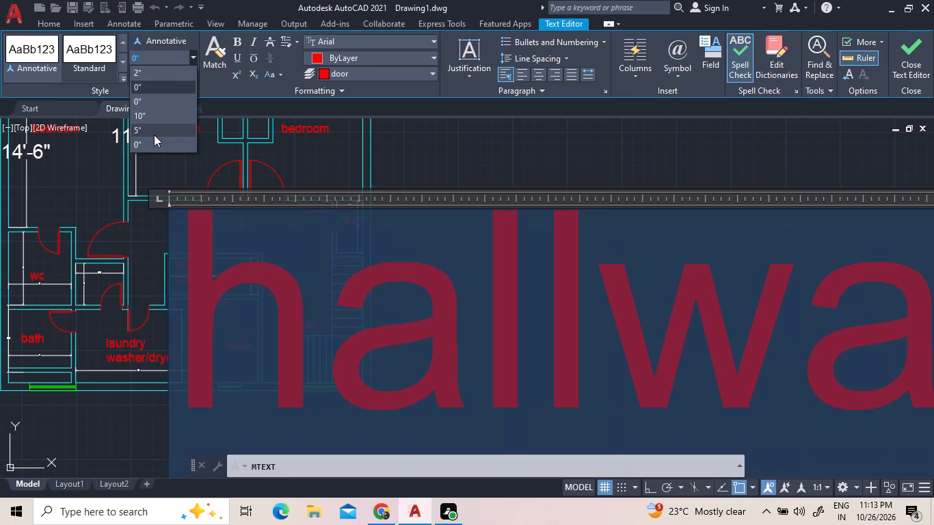
left_click(154, 135)
left_click(427, 139)
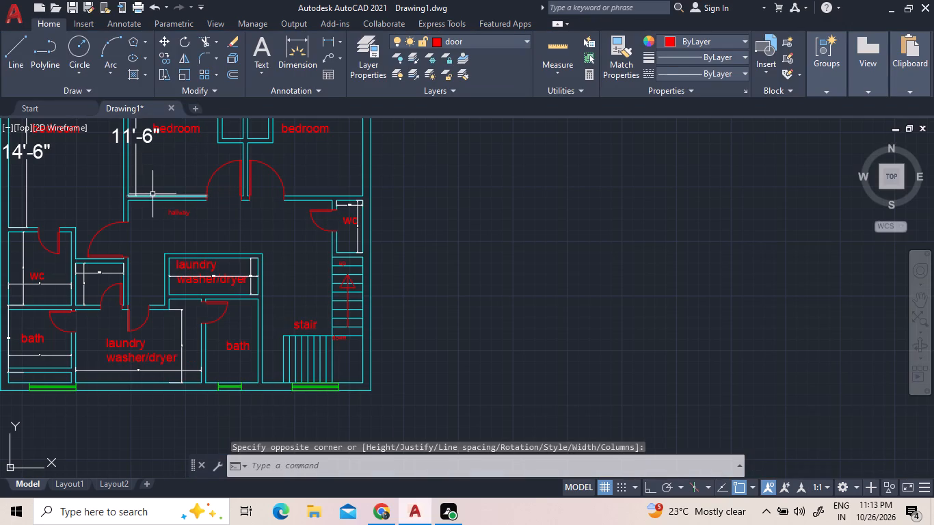
Add a horizontal linear dimension between the house's two top outer corners, placing it above the plan.
scroll(204, 215, "down", 3)
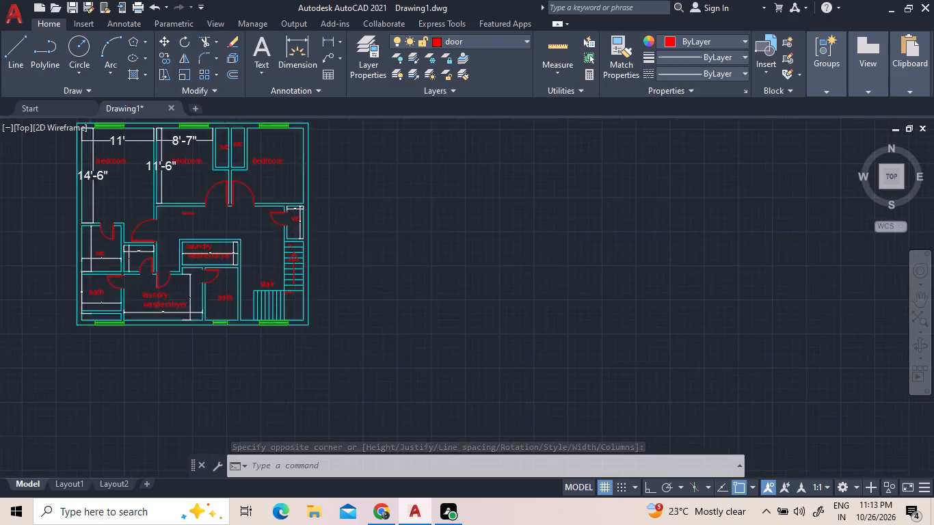
left_click(328, 37)
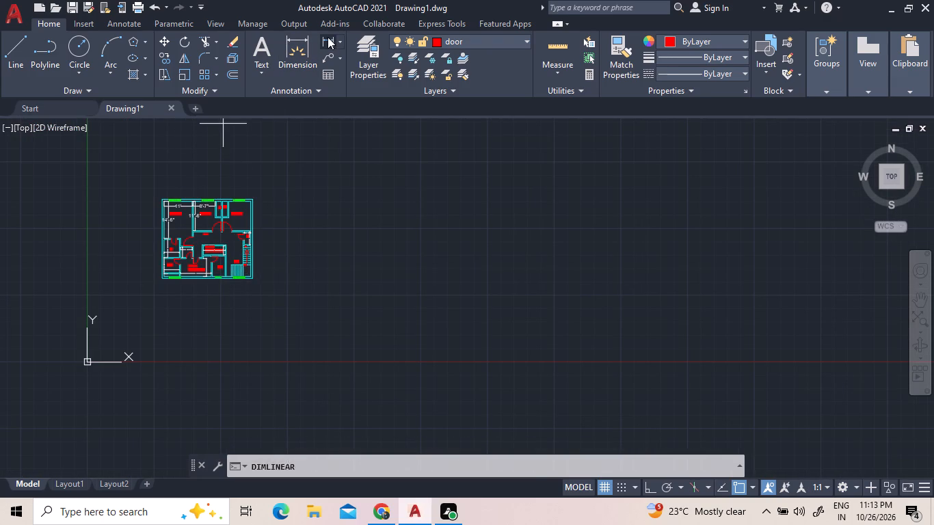
scroll(151, 192, "up", 3)
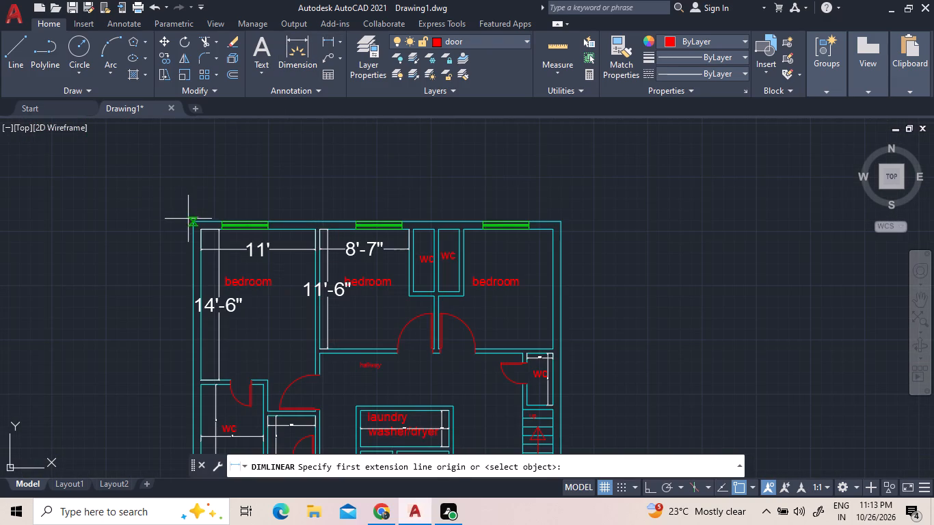
left_click_drag(191, 220, 206, 223)
left_click(564, 224)
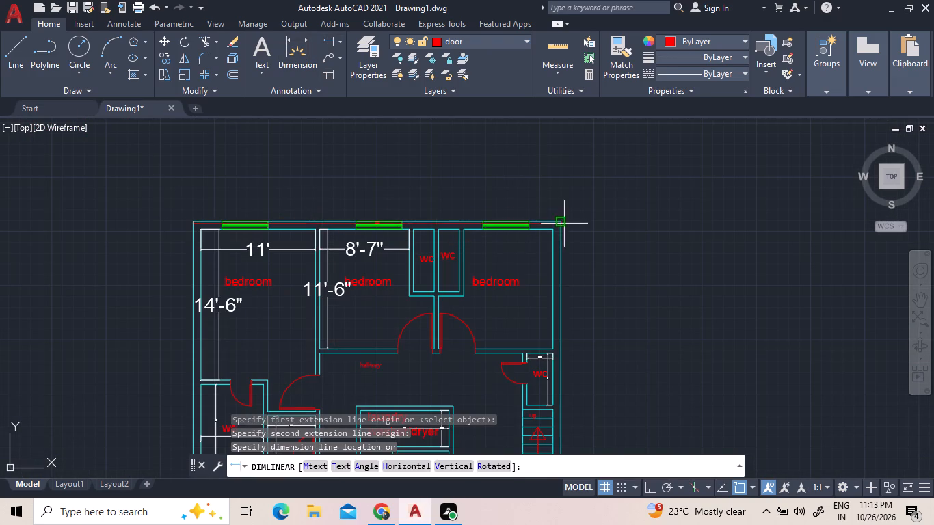
left_click(584, 159)
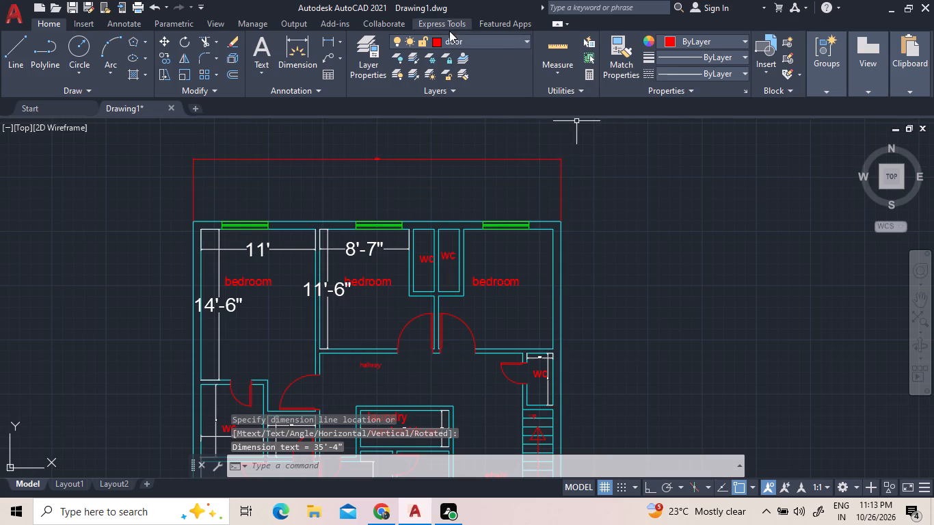
Add a vertical linear dimension between the top-right and bottom-right outer corners of the house, placing it outside the right wall.
left_click(454, 41)
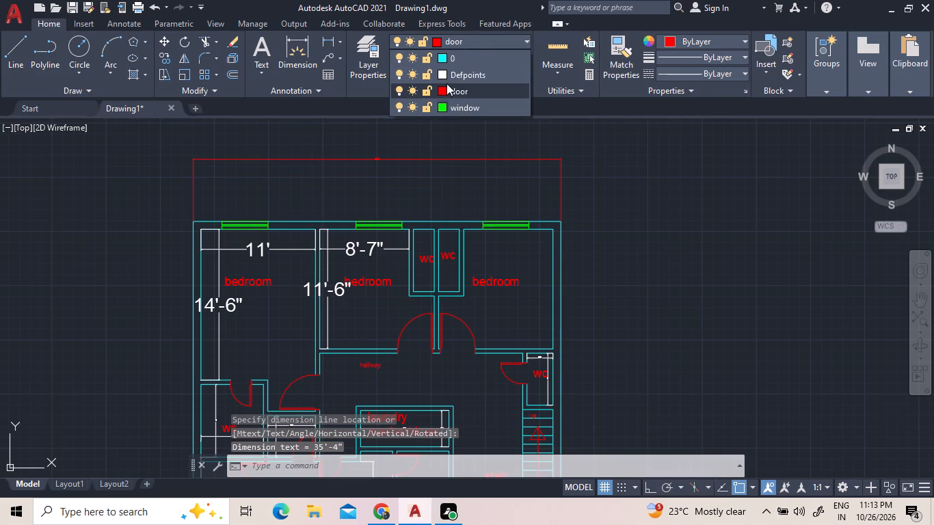
left_click(327, 44)
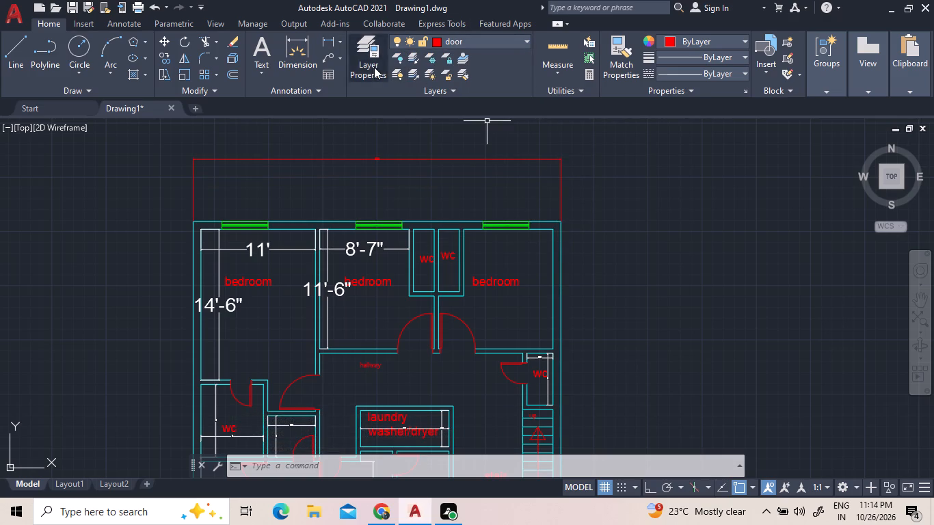
left_click(332, 44)
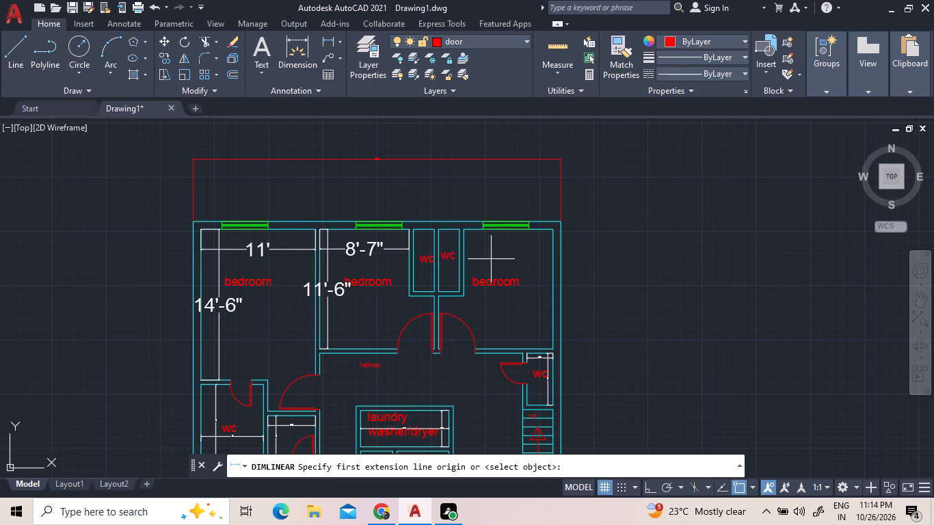
left_click(562, 220)
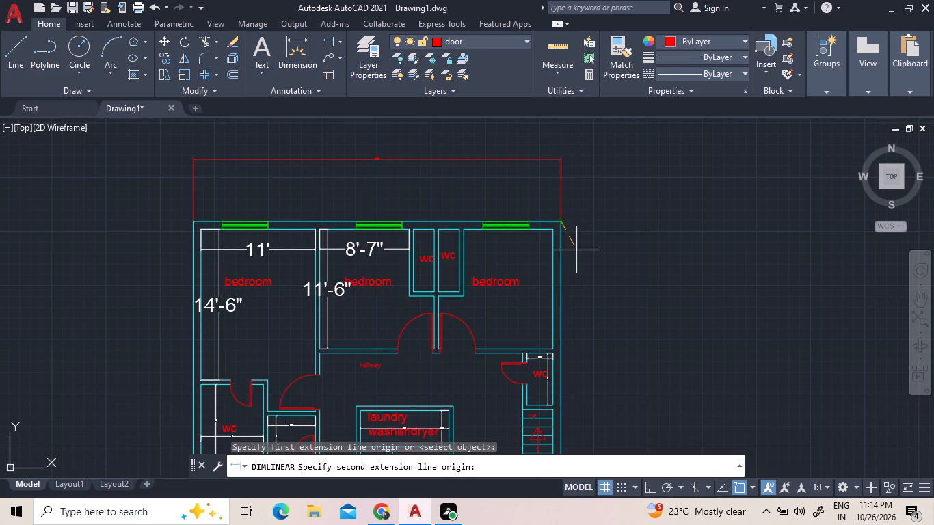
scroll(580, 254, "down", 3)
scroll(580, 305, "up", 3)
scroll(545, 393, "up", 3)
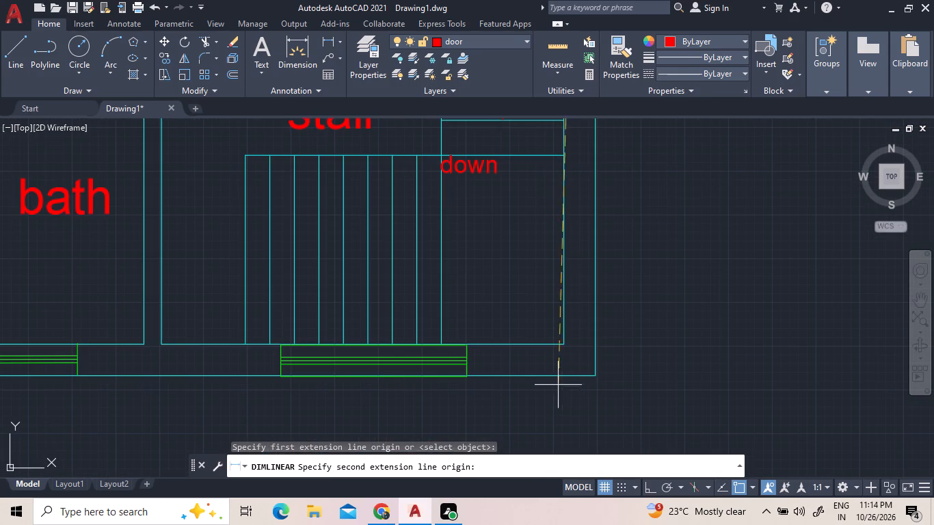
left_click(598, 378)
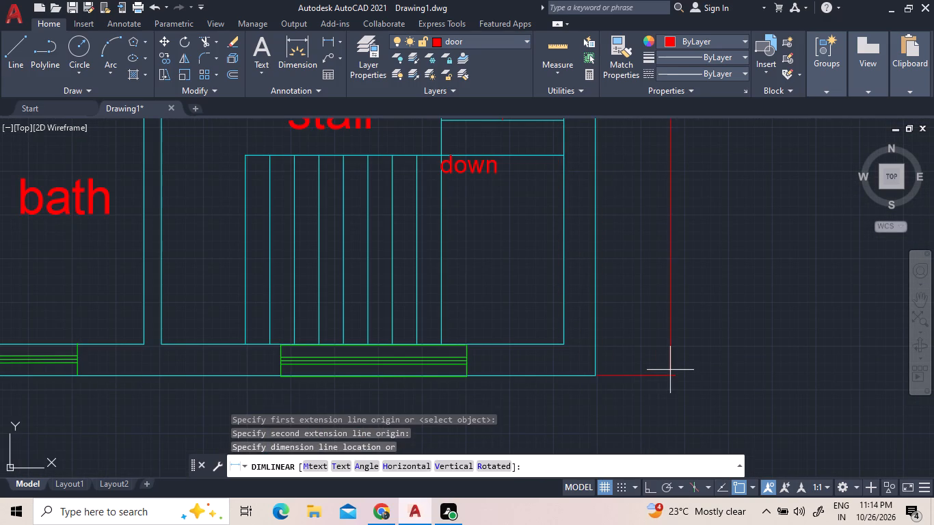
left_click(672, 370)
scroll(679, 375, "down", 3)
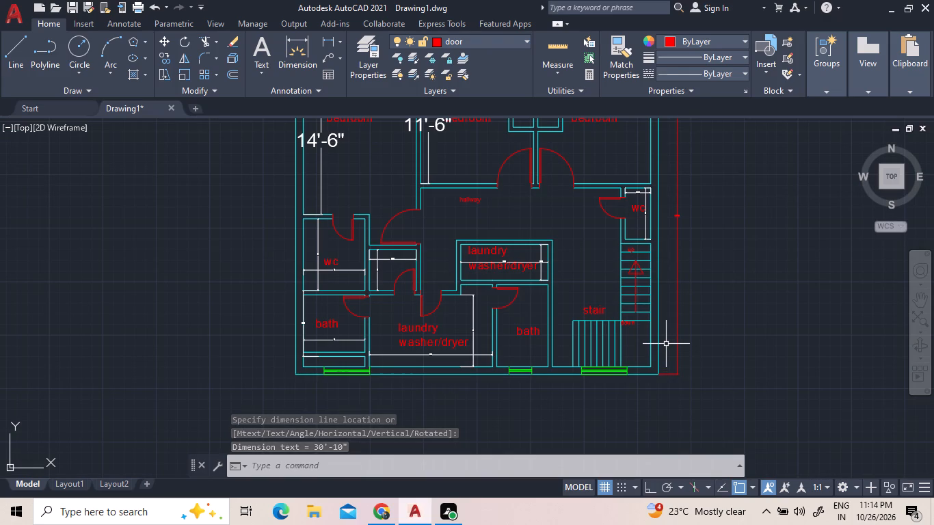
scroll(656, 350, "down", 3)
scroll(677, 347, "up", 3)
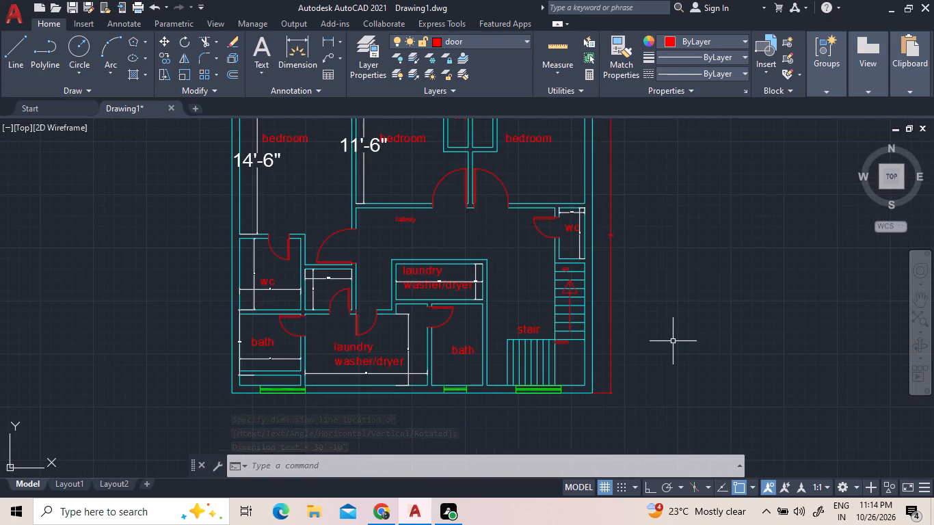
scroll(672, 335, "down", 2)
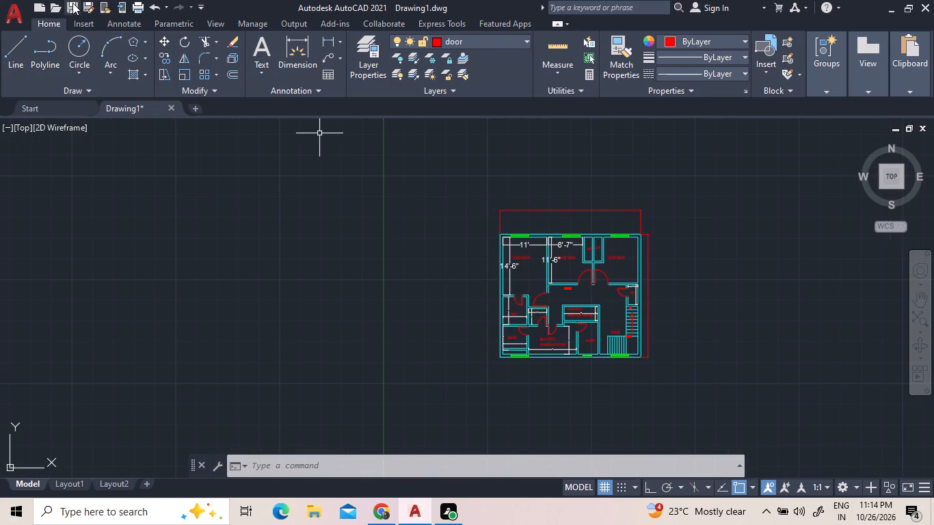
Save the drawing as "26oct night" in the AUTOCAD folder on New Volume (H:), keeping the AutoCAD 2018 format.
left_click(85, 3)
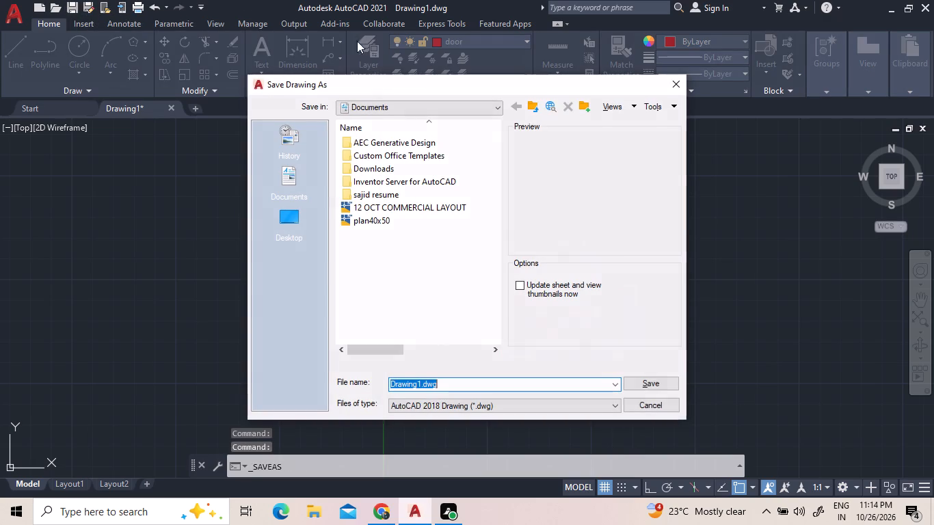
left_click(387, 109)
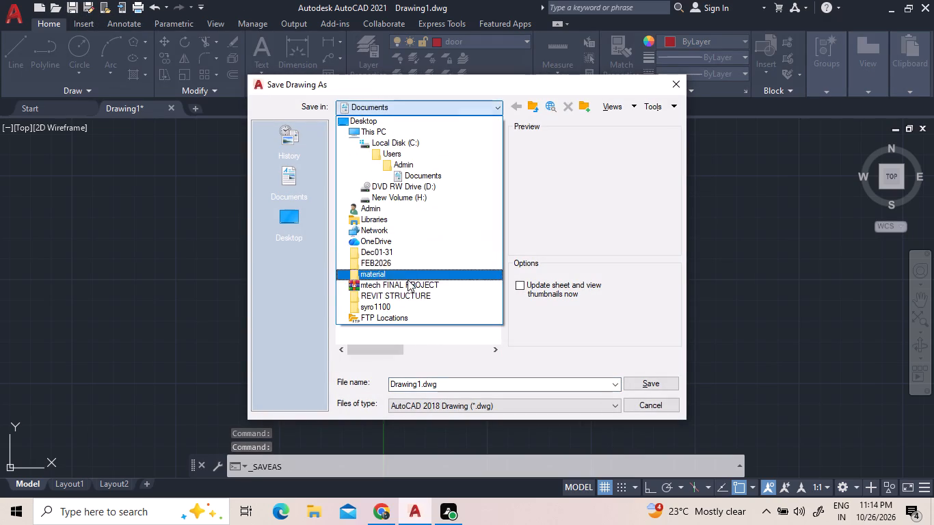
double_click(426, 198)
double_click(423, 172)
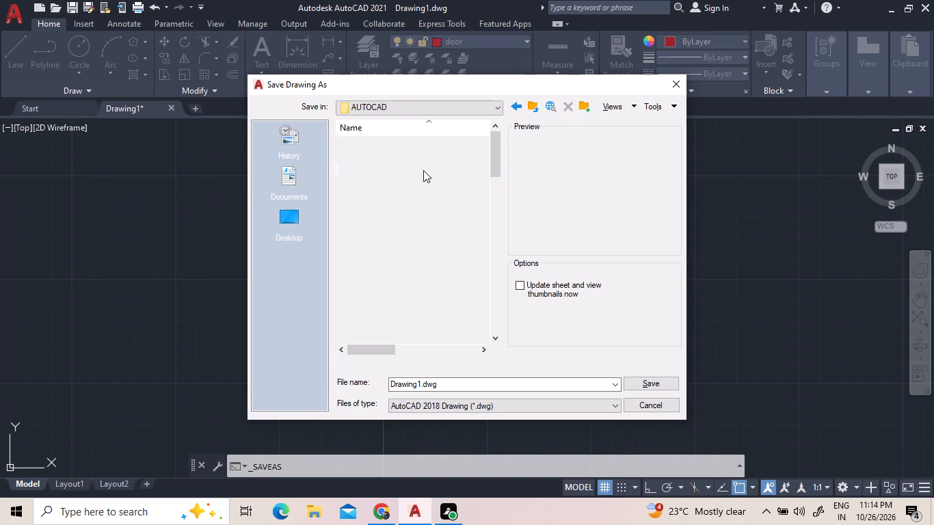
type("26")
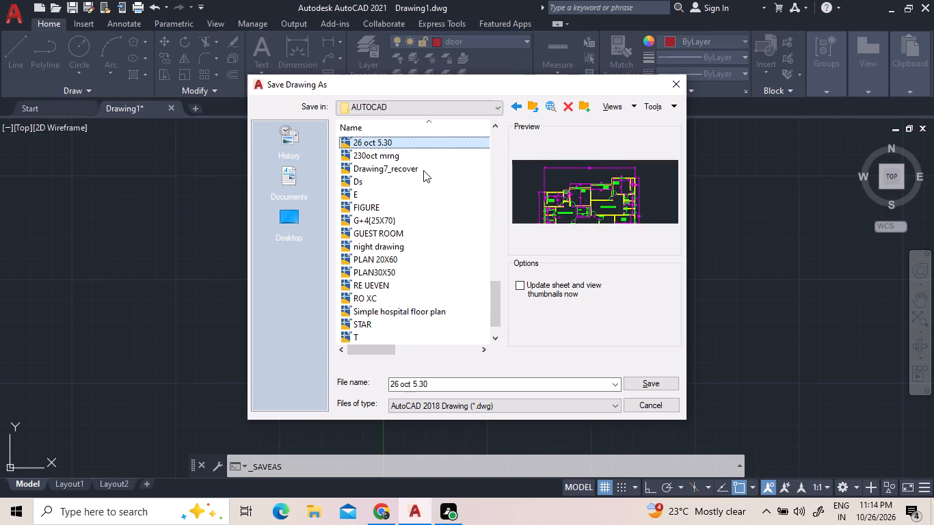
key("space")
type("night")
scroll(654, 255, "down", 1)
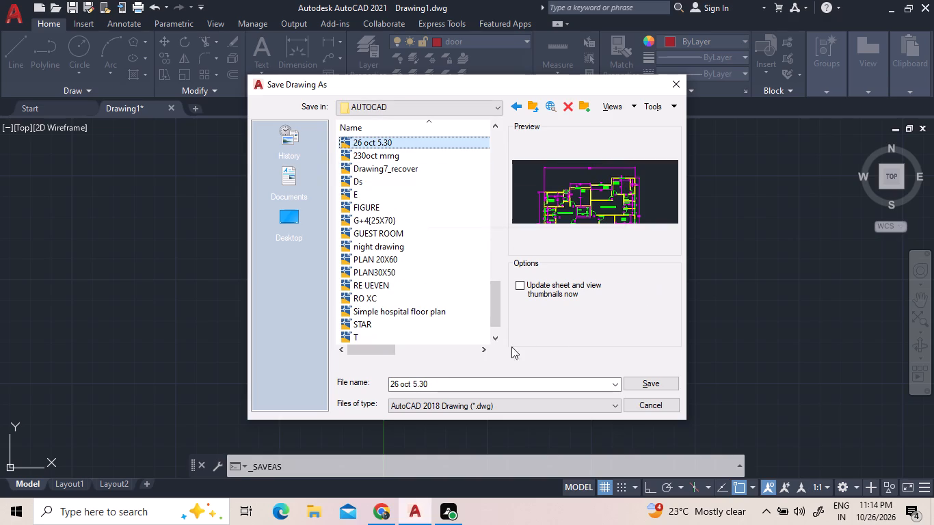
left_click(485, 390)
type("26")
type("oct")
key("space")
type("night")
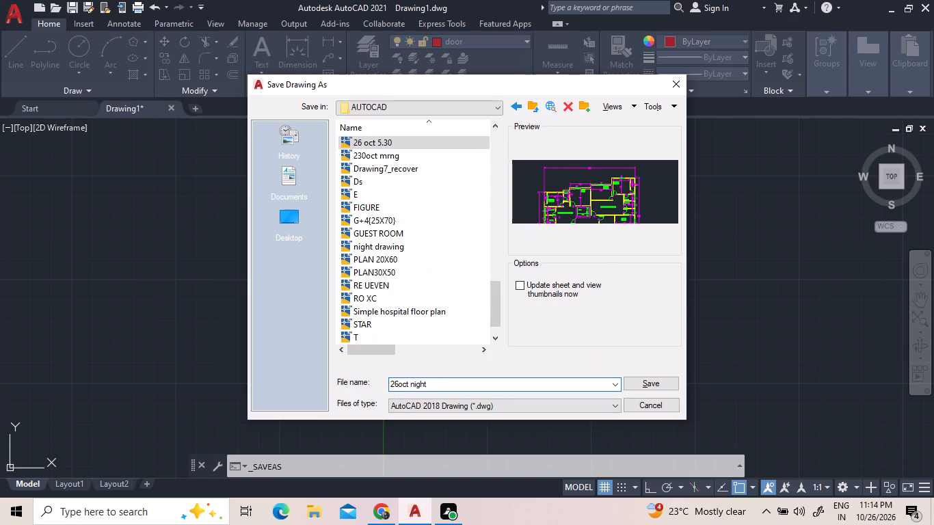
left_click(658, 384)
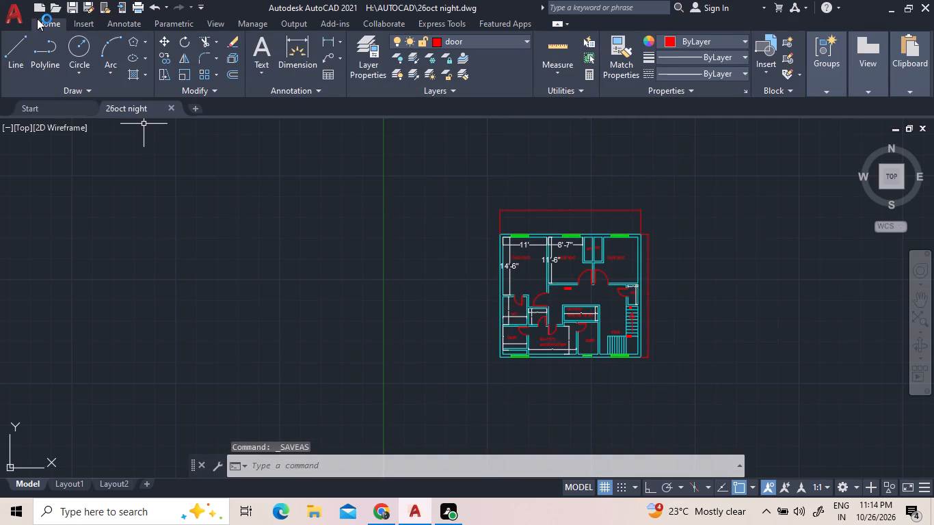
Save the 26oct night drawing again under its current name.
left_click(70, 8)
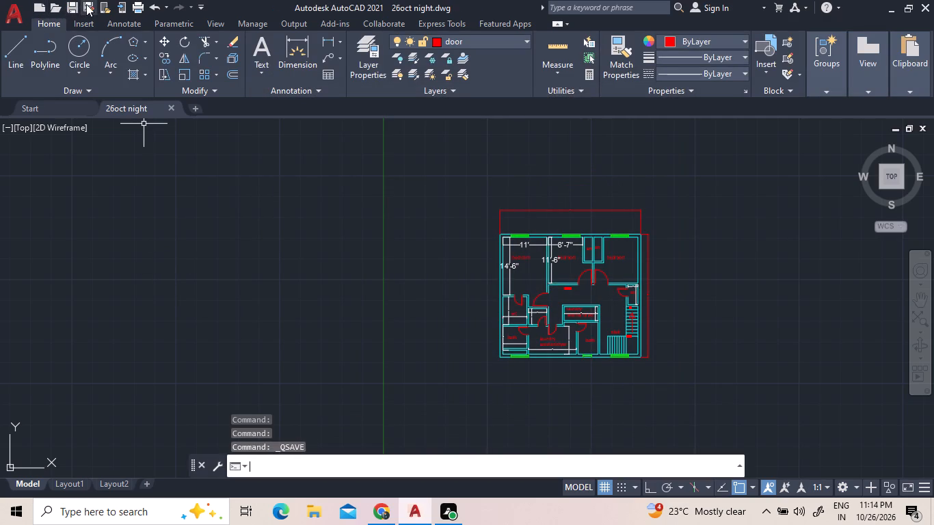
left_click(88, 4)
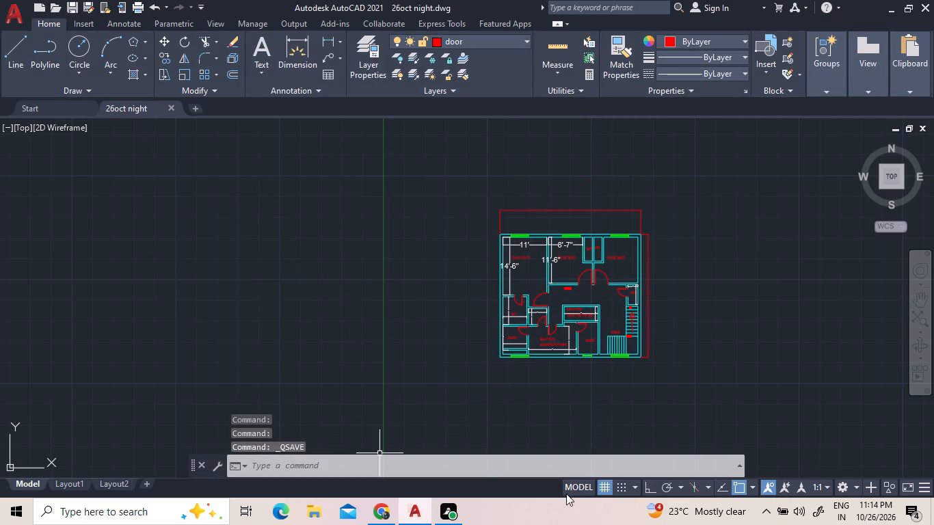